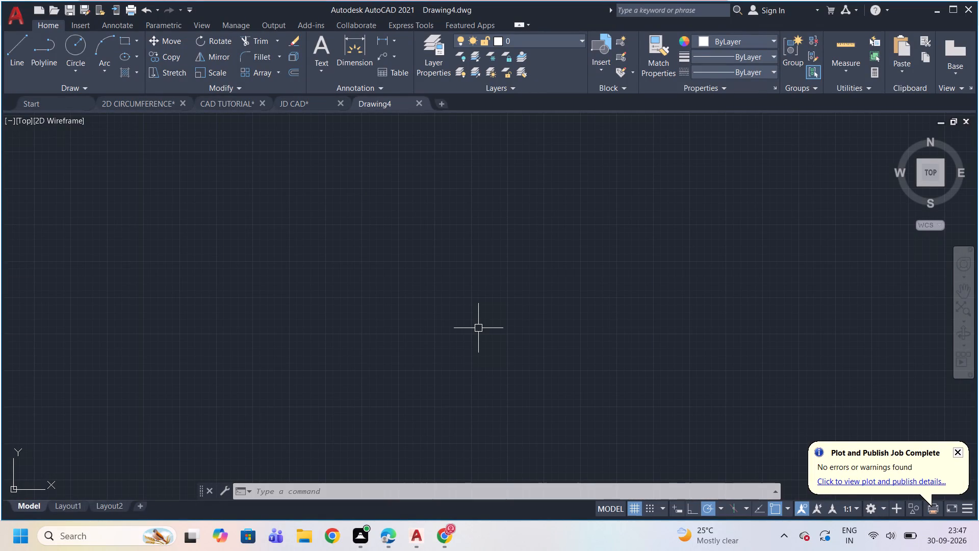
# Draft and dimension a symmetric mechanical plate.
# Turn on command log recording with LOGFILEON.
pyautogui.write('LOG')
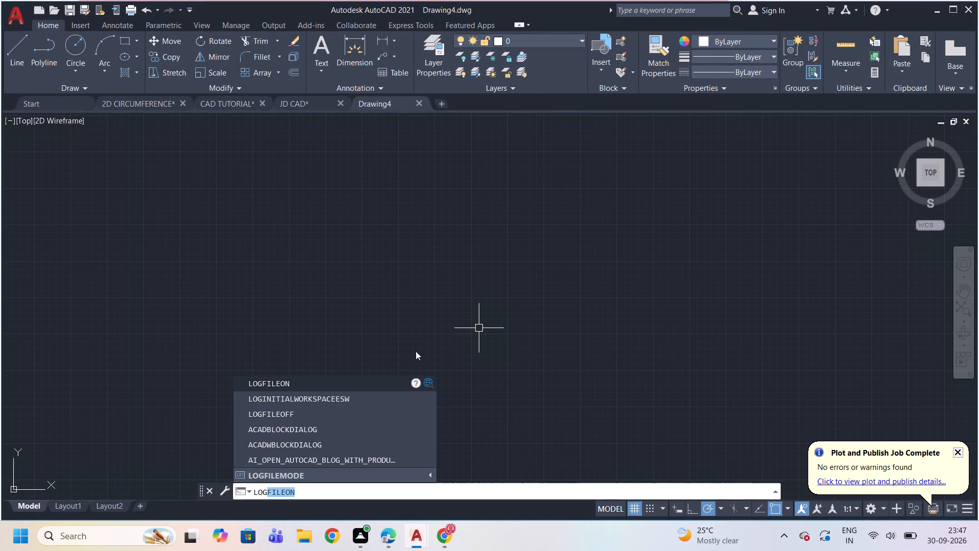
pyautogui.click(291, 378)
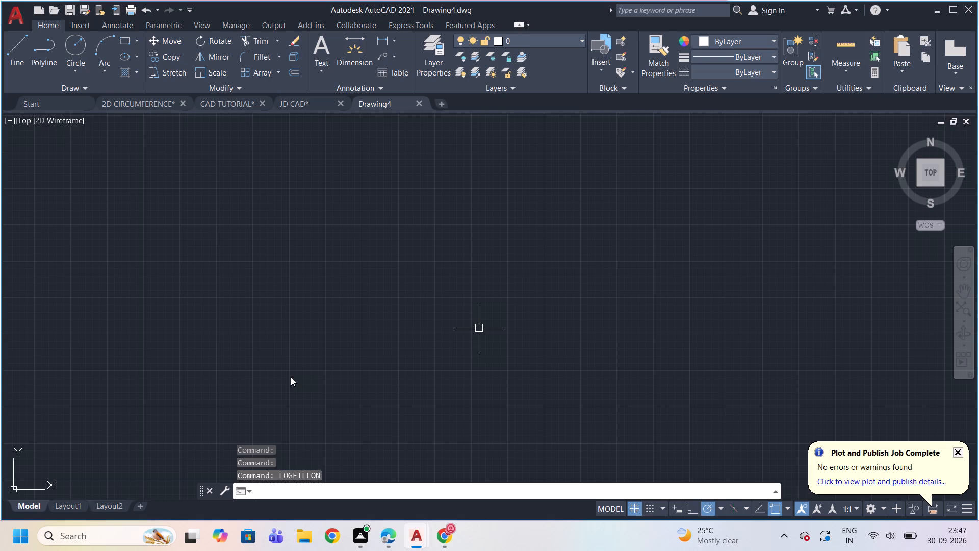
# Draw a horizontal line 168 long in the empty drawing as the base edge.
pyautogui.press('l')
pyautogui.press('Return')
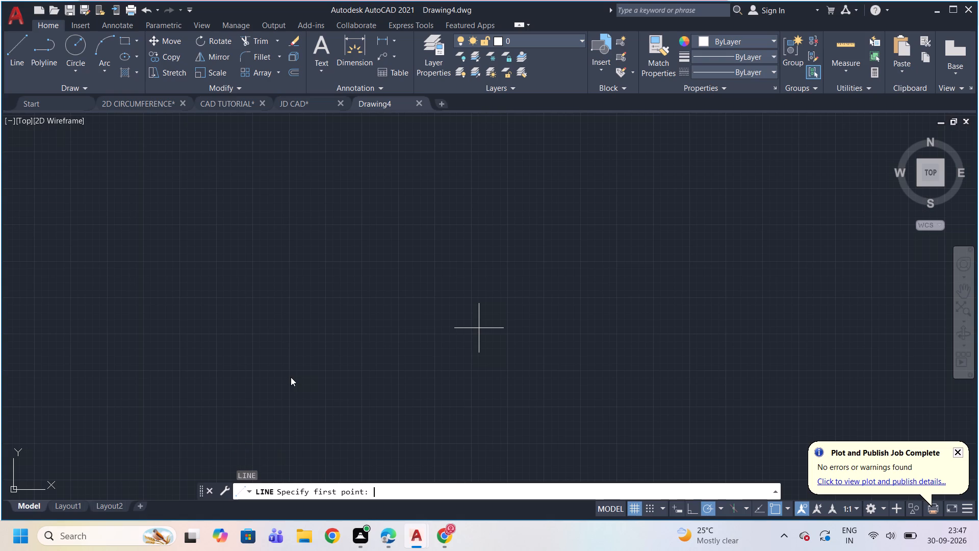
pyautogui.click(306, 333)
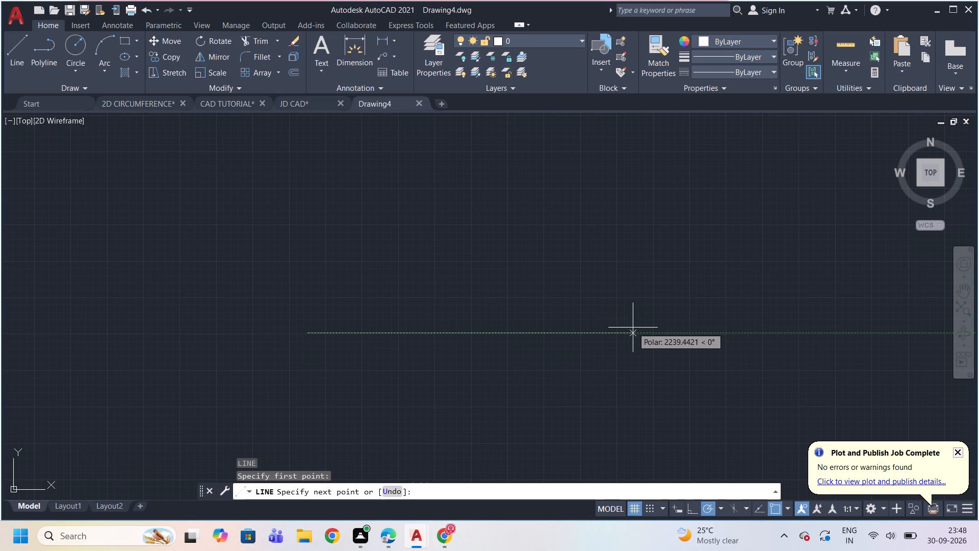
pyautogui.write('168')
pyautogui.press('Return')
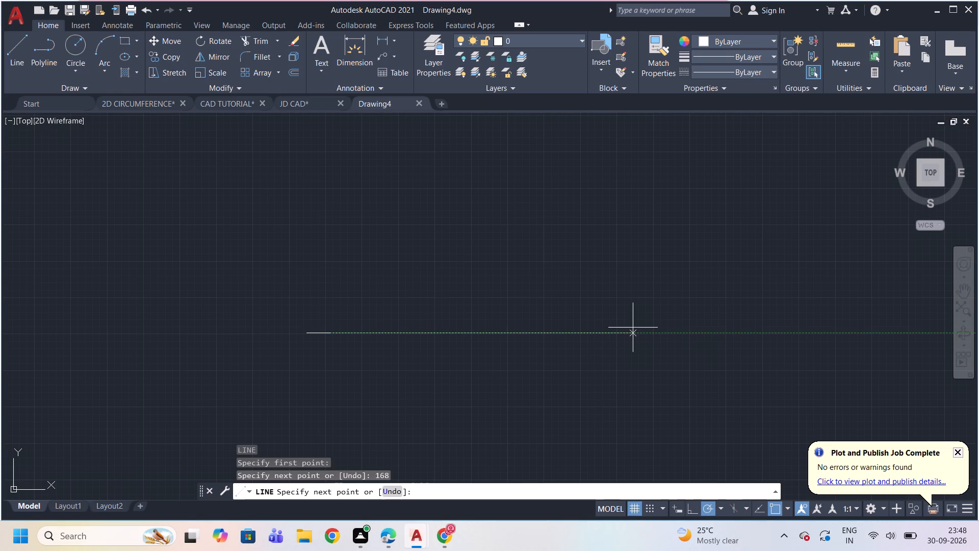
pyautogui.press('Escape')
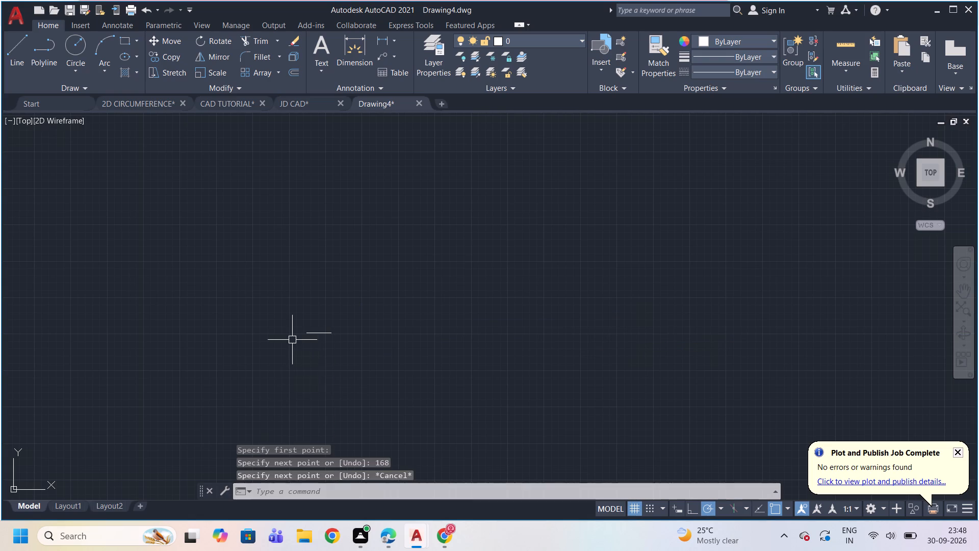
# Run LOGFILEON again to keep command logging turned on.
pyautogui.scroll(5, 292, 333)
pyautogui.write('LOG')
pyautogui.click(301, 384)
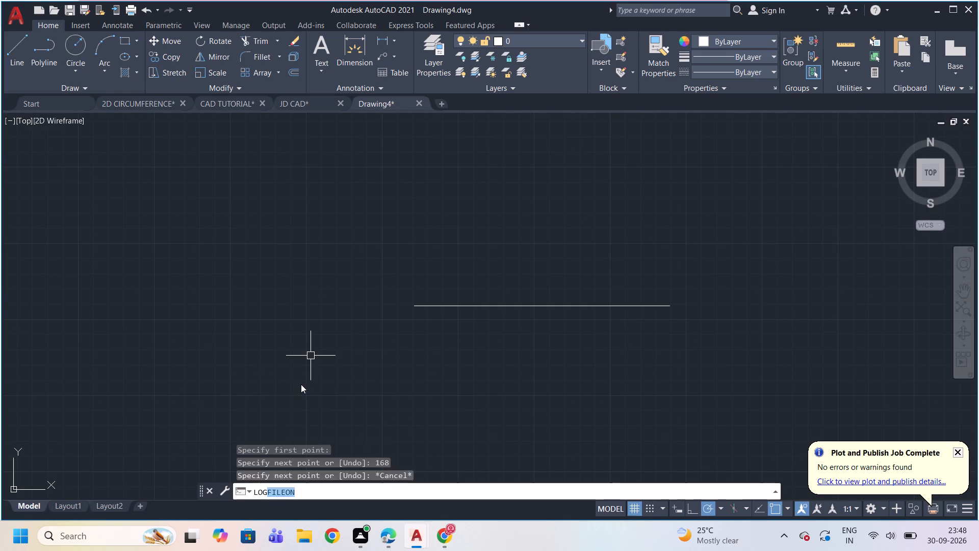
# Complete a 168 by 24 rectangle on the base line with lines of 24 up, 168 back and 24 down.
pyautogui.press('l')
pyautogui.press('Return')
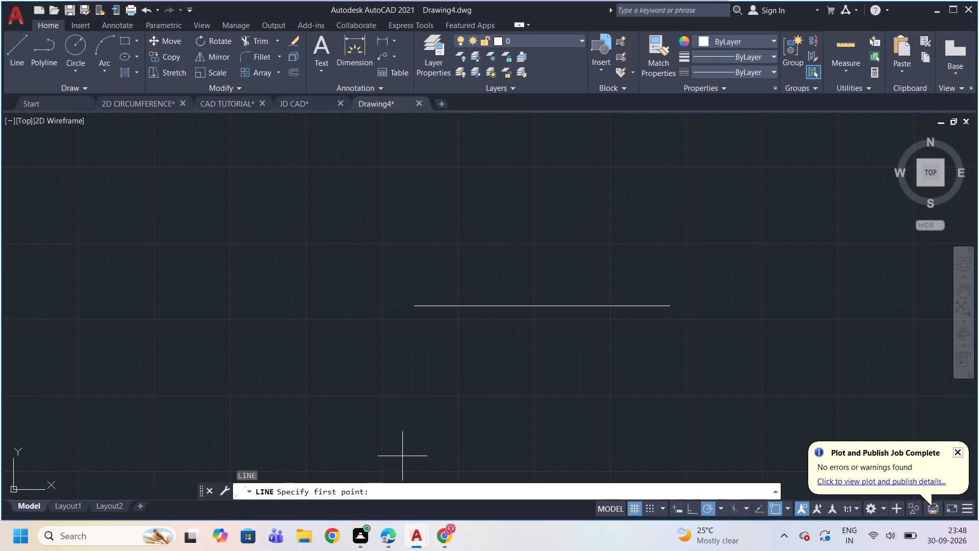
pyautogui.press('l')
pyautogui.press('BackSpace')
pyautogui.click(668, 303)
pyautogui.write('24')
pyautogui.press('Return')
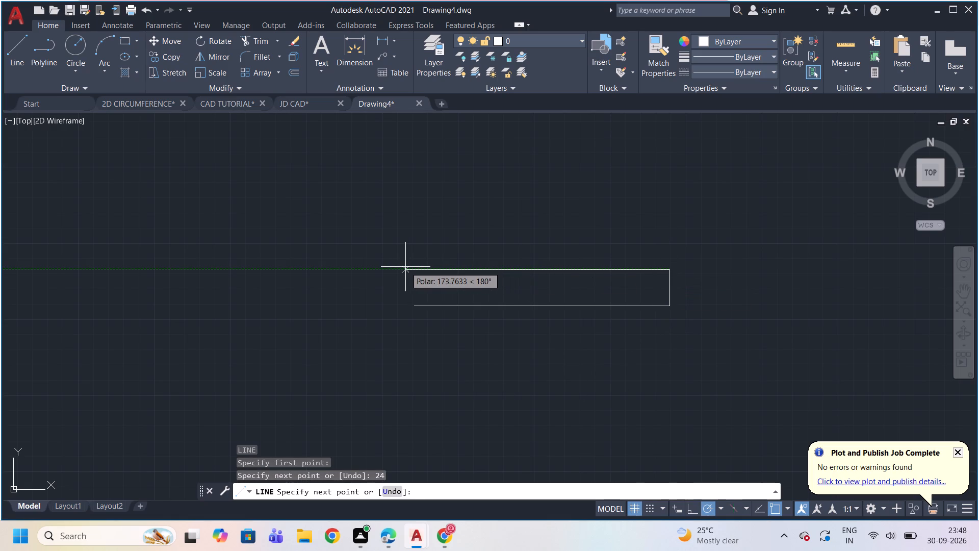
pyautogui.write('168')
pyautogui.press('Return')
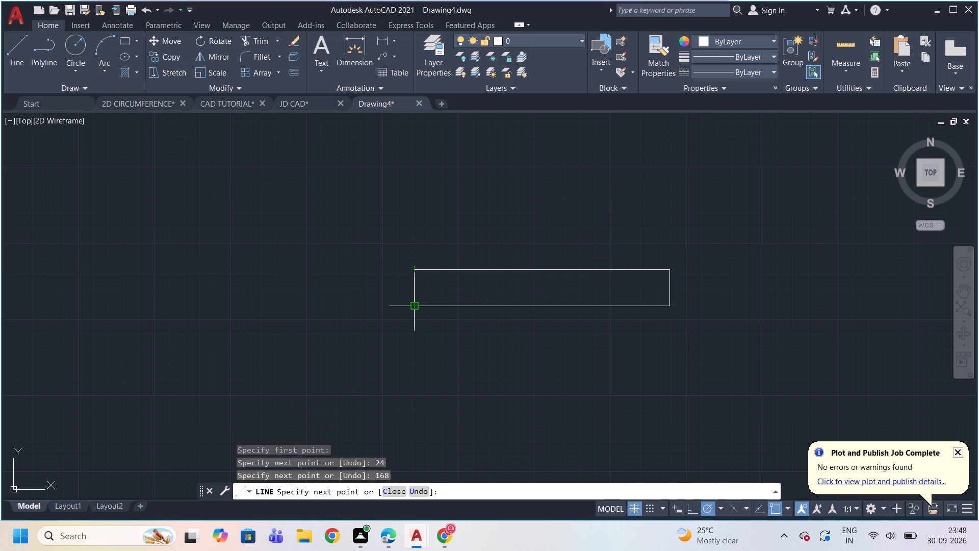
pyautogui.write('24')
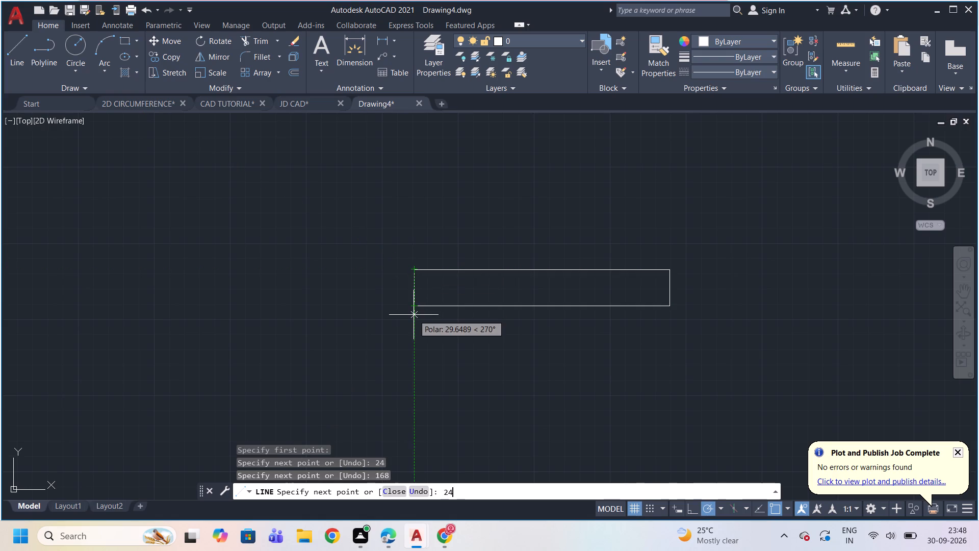
pyautogui.press('Return')
pyautogui.press('Escape')
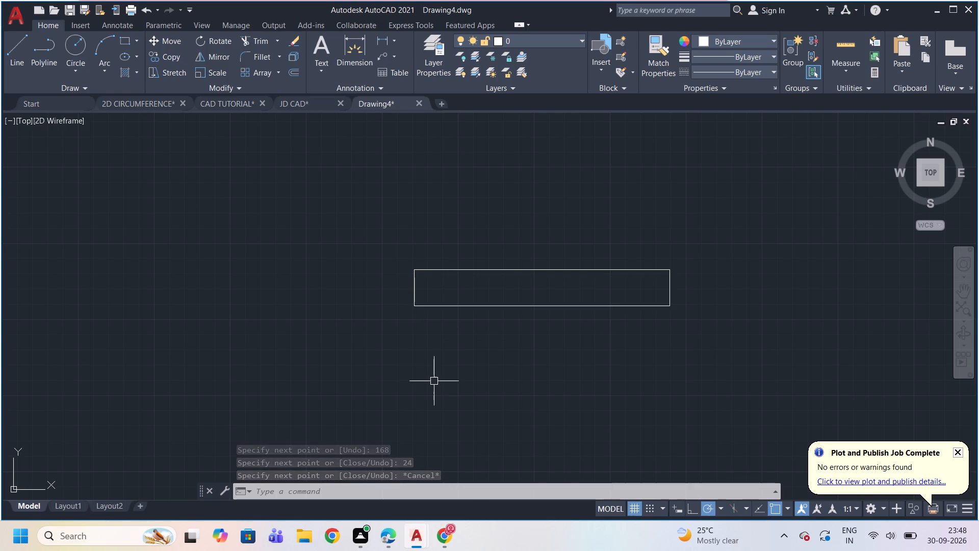
# From the rectangle's upper-left corner, draw a line 60 upward and a horizontal line about 140 to the right.
pyautogui.scroll(1, 434, 381)
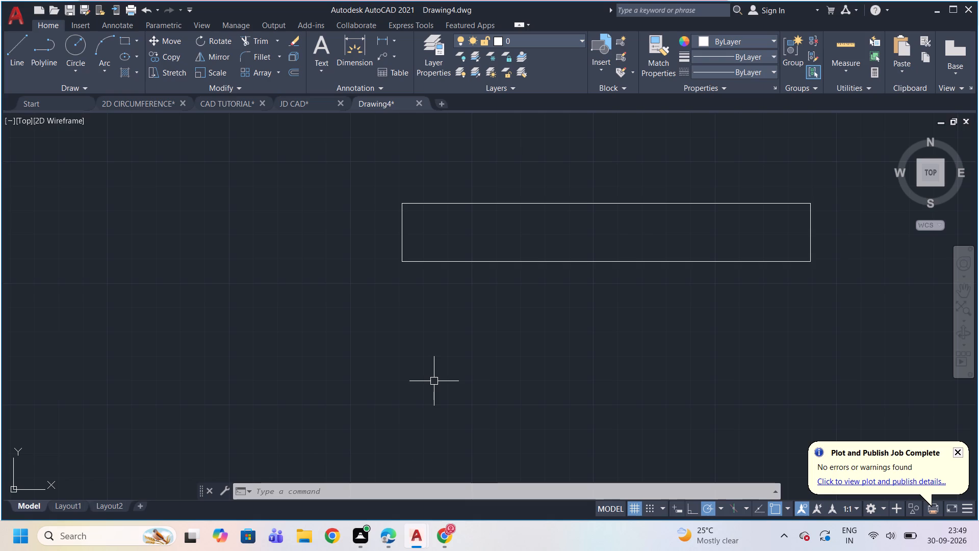
pyautogui.press('l')
pyautogui.press('Return')
pyautogui.scroll(-1, 446, 268)
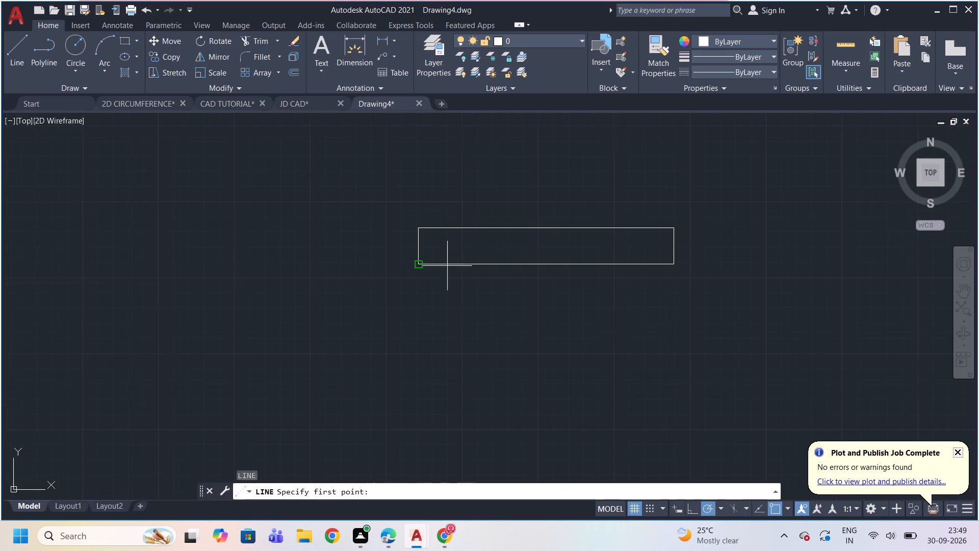
pyautogui.scroll(1, 444, 198)
pyautogui.click(406, 246)
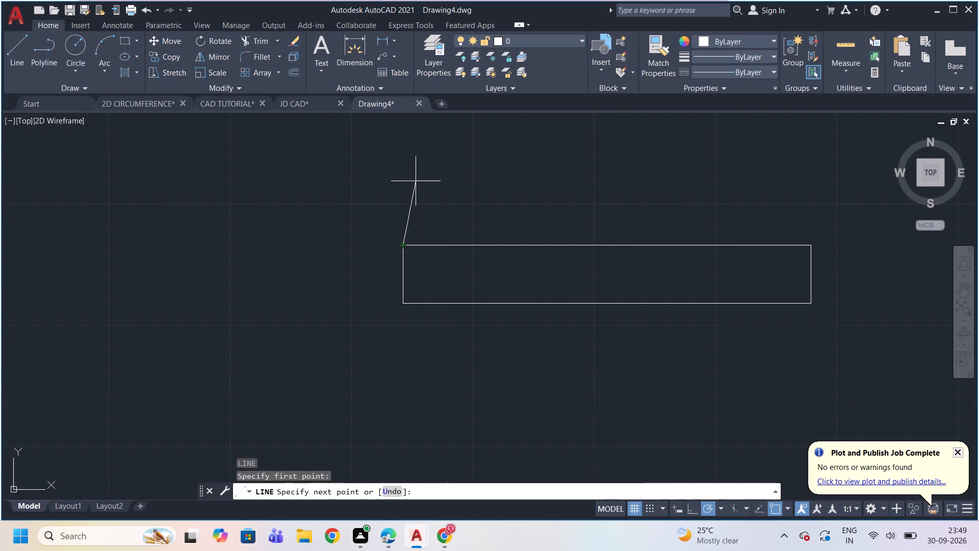
pyautogui.write('60')
pyautogui.press('Return')
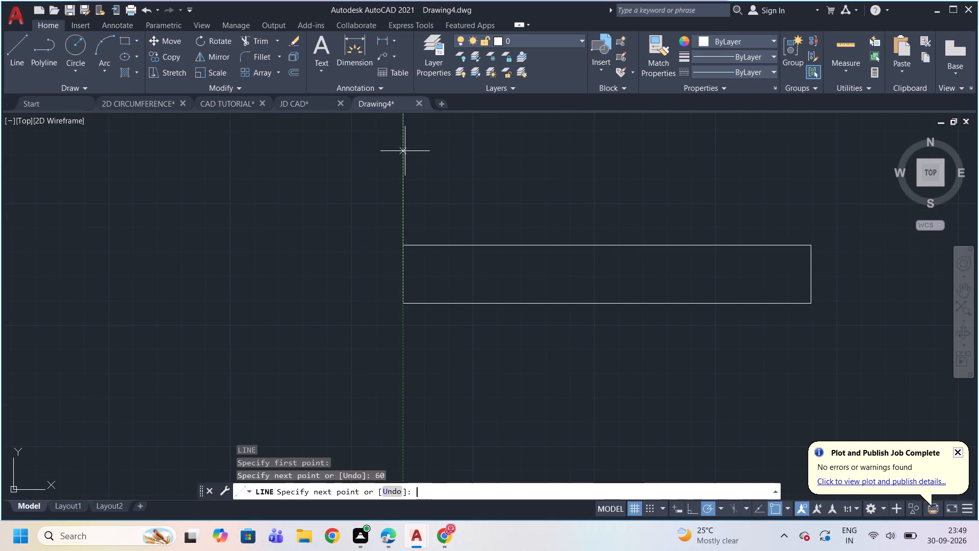
pyautogui.scroll(-3, 761, 169)
pyautogui.scroll(2, 724, 119)
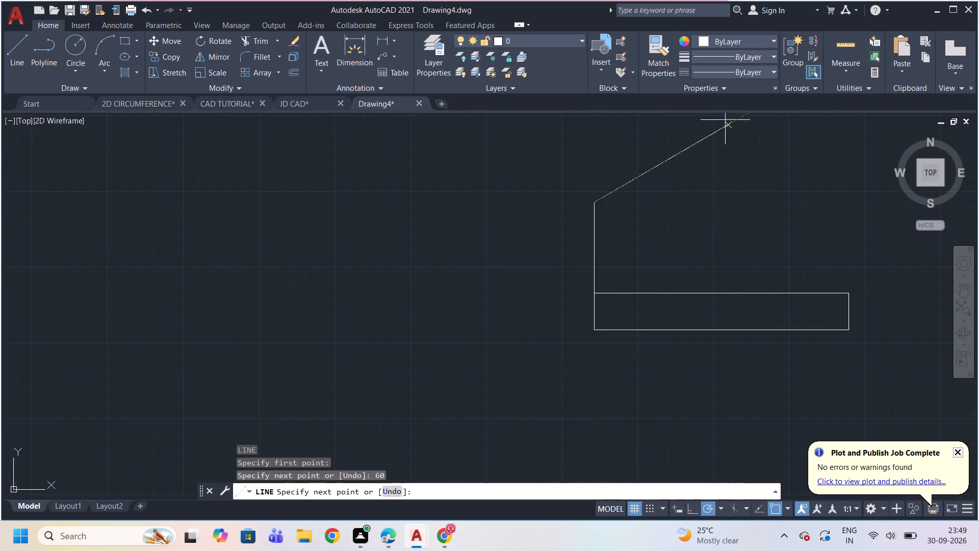
pyautogui.scroll(-2, 741, 138)
pyautogui.scroll(3, 858, 198)
pyautogui.scroll(-2, 733, 173)
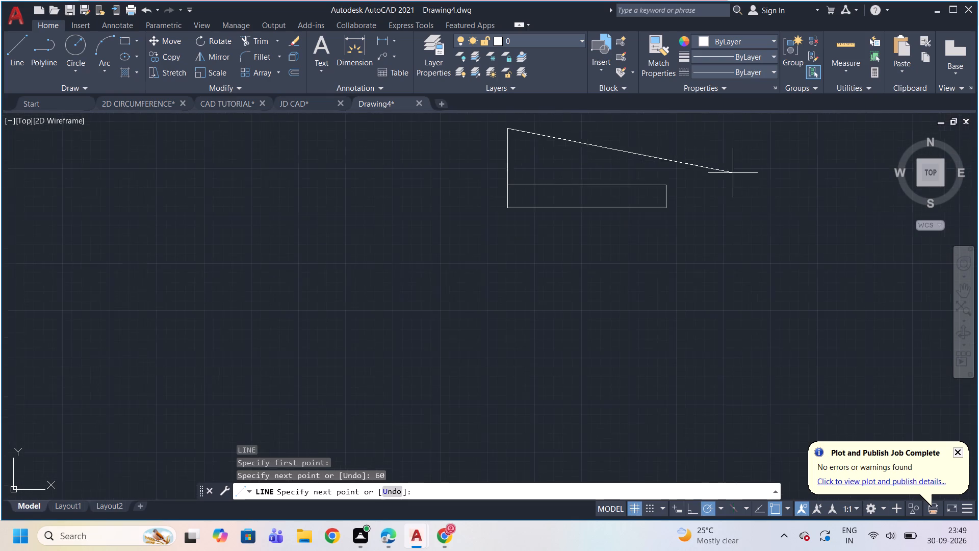
pyautogui.scroll(1, 636, 121)
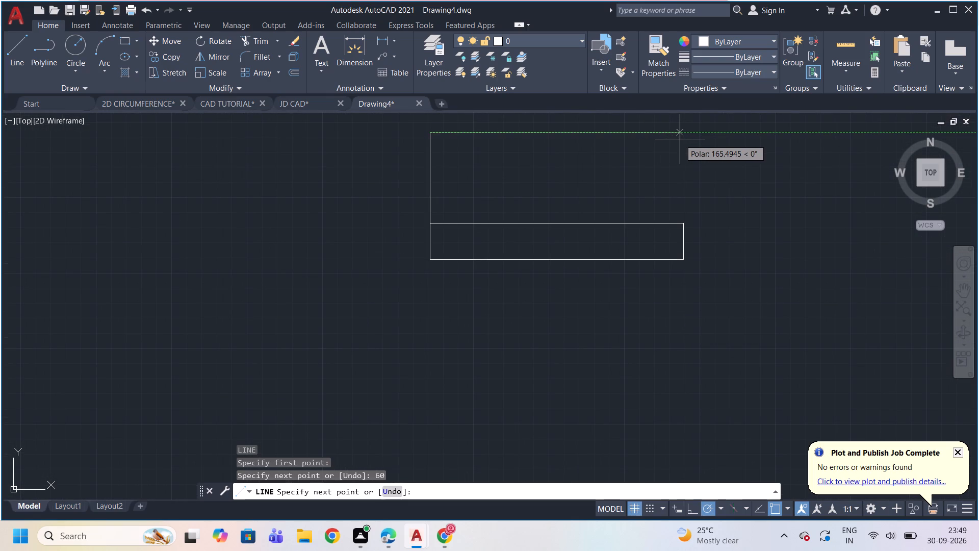
pyautogui.click(641, 130)
pyautogui.press('Escape')
# From the rectangle's lower-left corner, draw a line 84 along the base and a vertical line about 89 up, crossing the top line.
pyautogui.scroll(2, 617, 161)
pyautogui.scroll(-3, 614, 157)
pyautogui.scroll(3, 579, 136)
pyautogui.scroll(-2, 579, 136)
pyautogui.scroll(1, 572, 129)
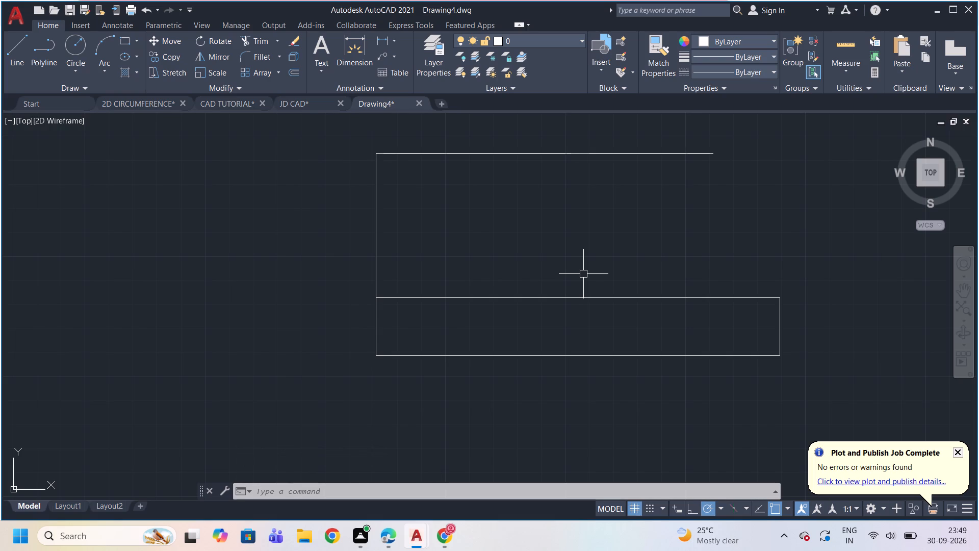
pyautogui.press('l')
pyautogui.press('Return')
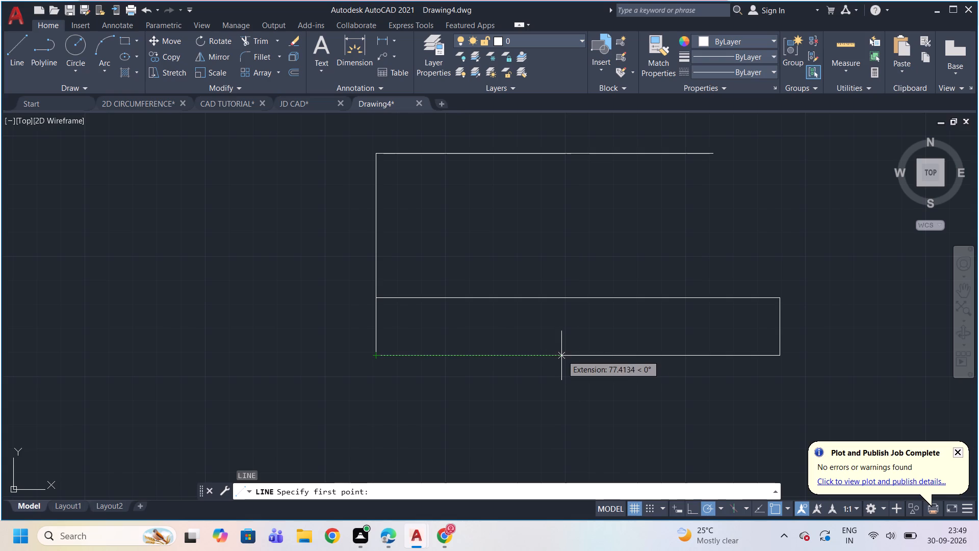
pyautogui.scroll(-1, 568, 357)
pyautogui.scroll(1, 568, 357)
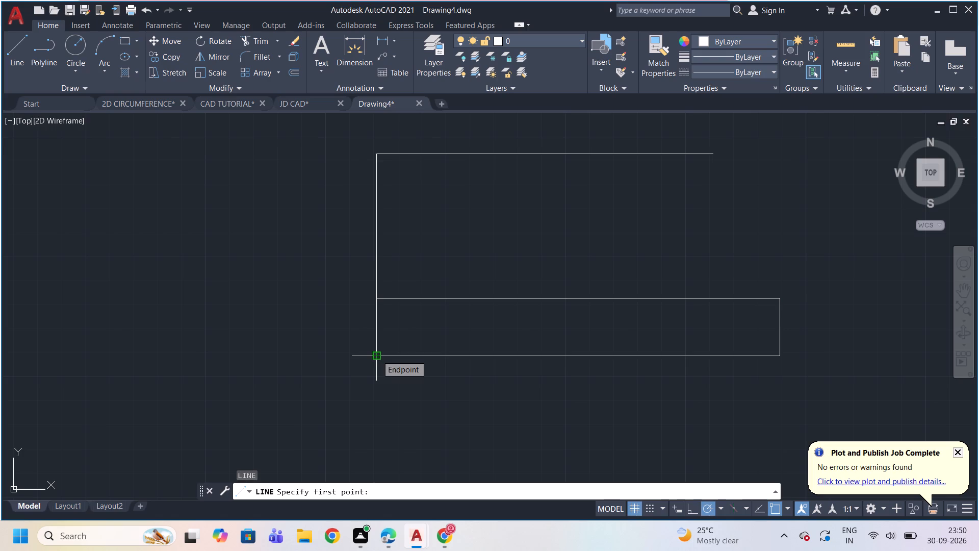
pyautogui.click(377, 355)
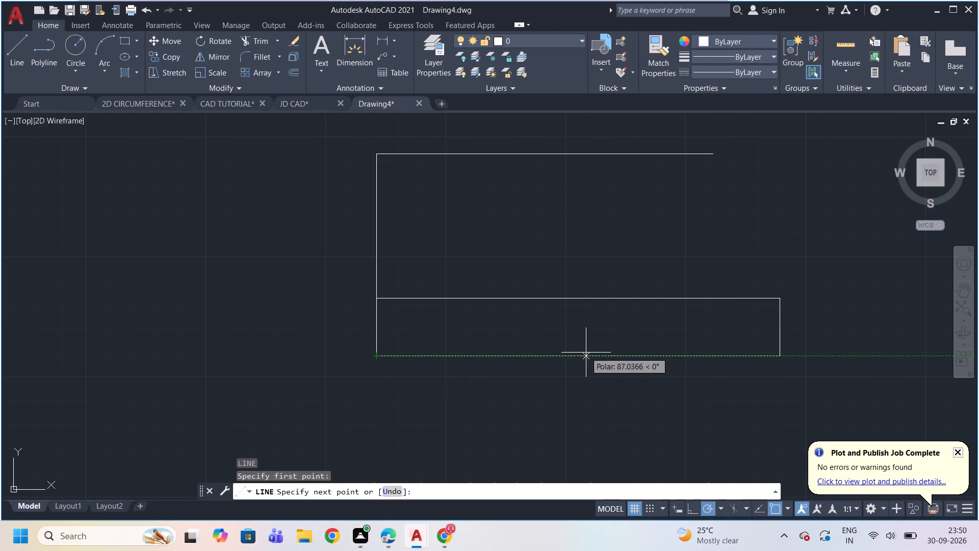
pyautogui.write('84')
pyautogui.press('Return')
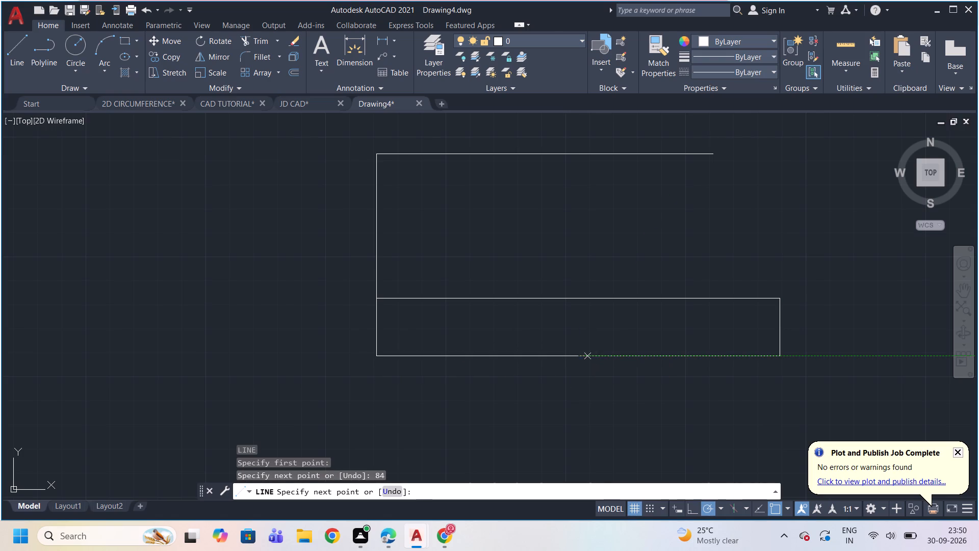
pyautogui.click(581, 141)
pyautogui.press('Escape')
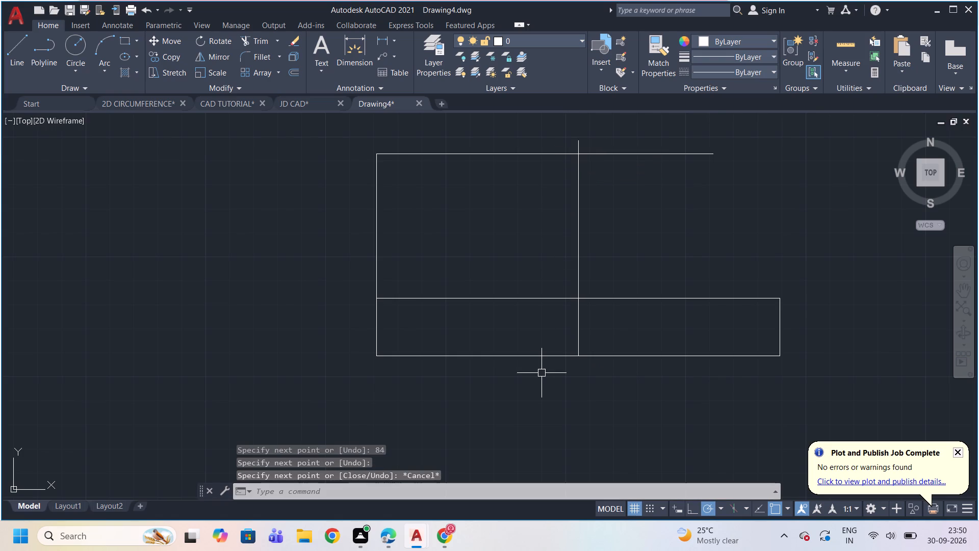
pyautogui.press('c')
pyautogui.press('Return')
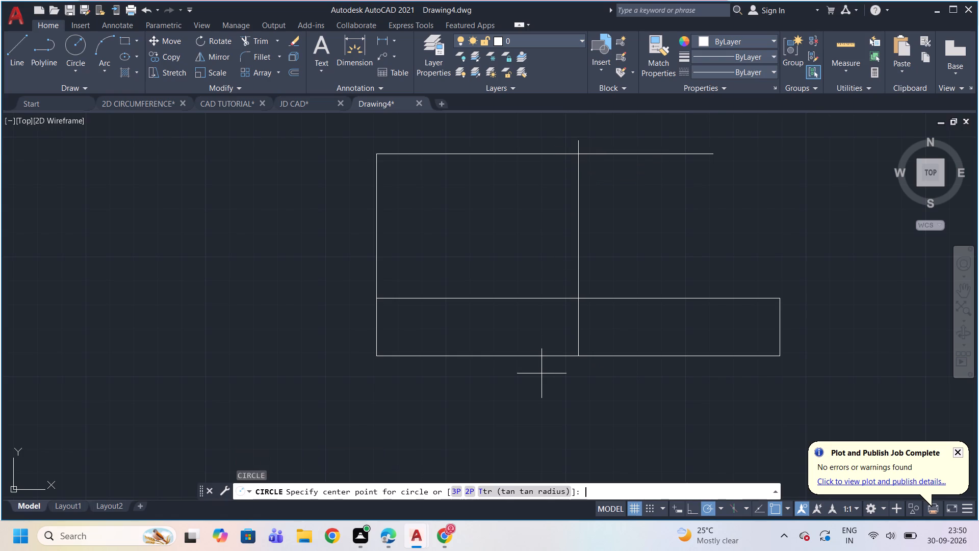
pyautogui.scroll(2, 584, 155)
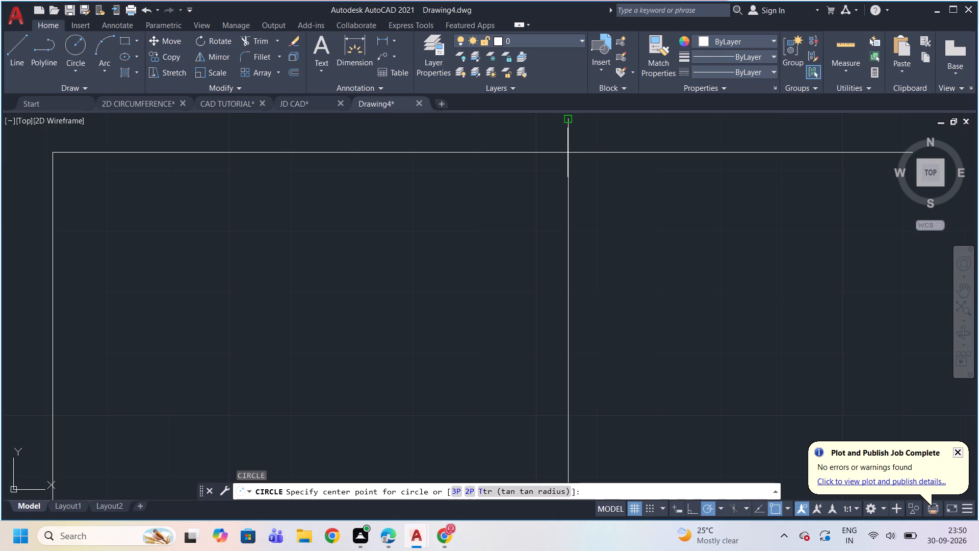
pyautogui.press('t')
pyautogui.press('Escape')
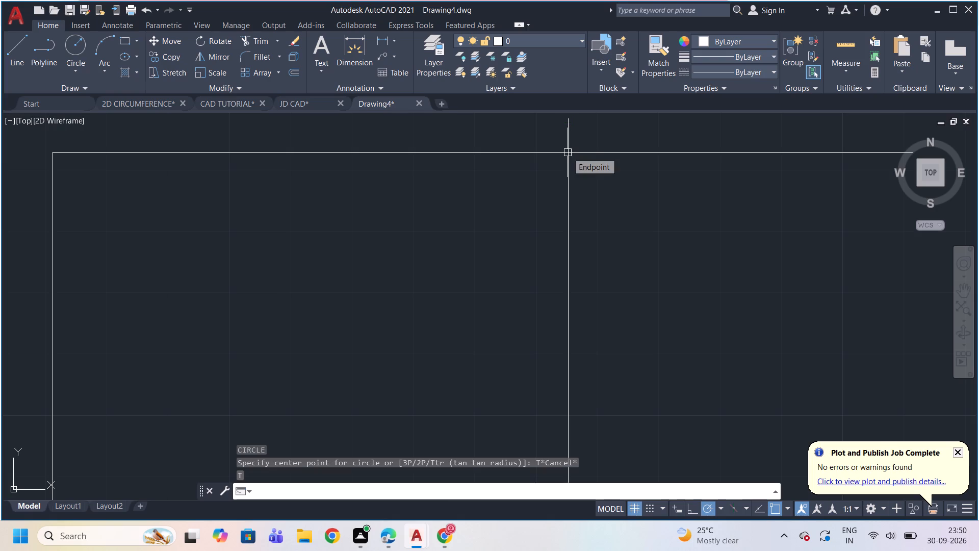
# Trim the part of the vertical centre line that extends above the upper horizontal line.
pyautogui.write('TR')
pyautogui.press('Return')
pyautogui.press('Return')
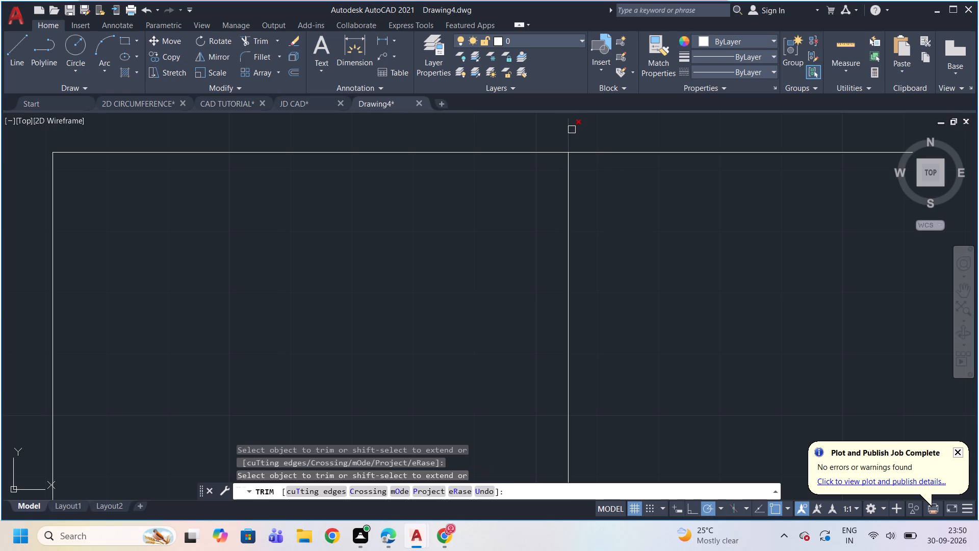
pyautogui.click(572, 130)
pyautogui.press('Escape')
# Draw a circle of diameter 57 centred where the vertical centre line meets the upper horizontal line.
pyautogui.press('c')
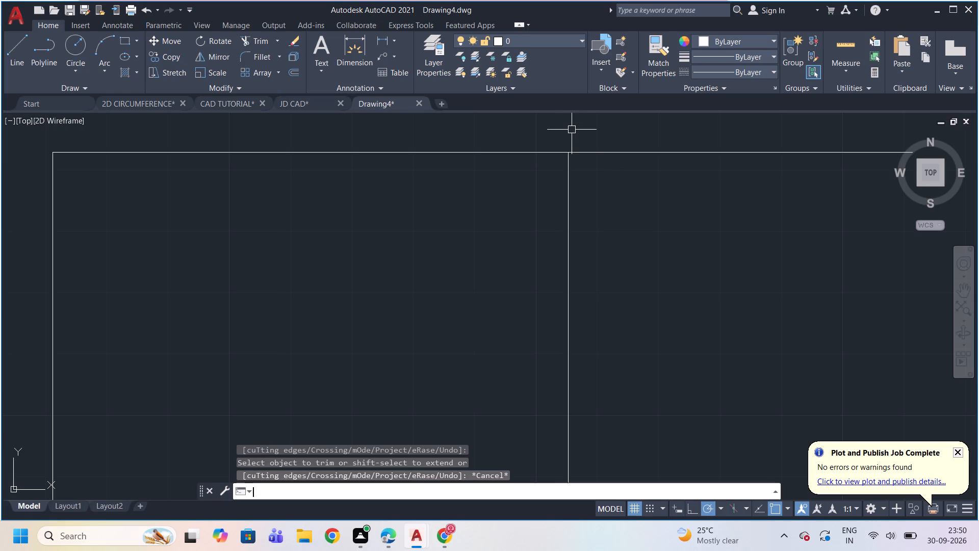
pyautogui.press('Return')
pyautogui.click(566, 154)
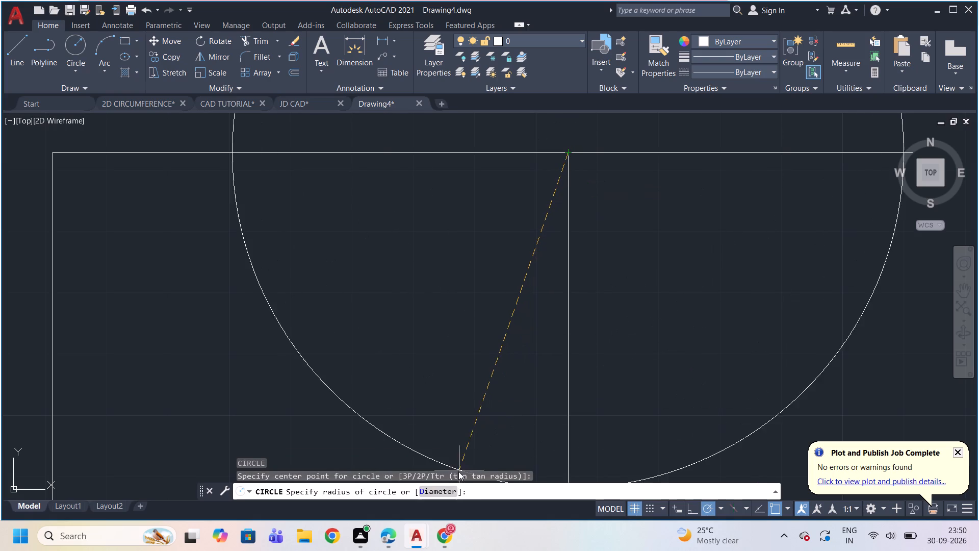
pyautogui.click(449, 489)
pyautogui.write('57')
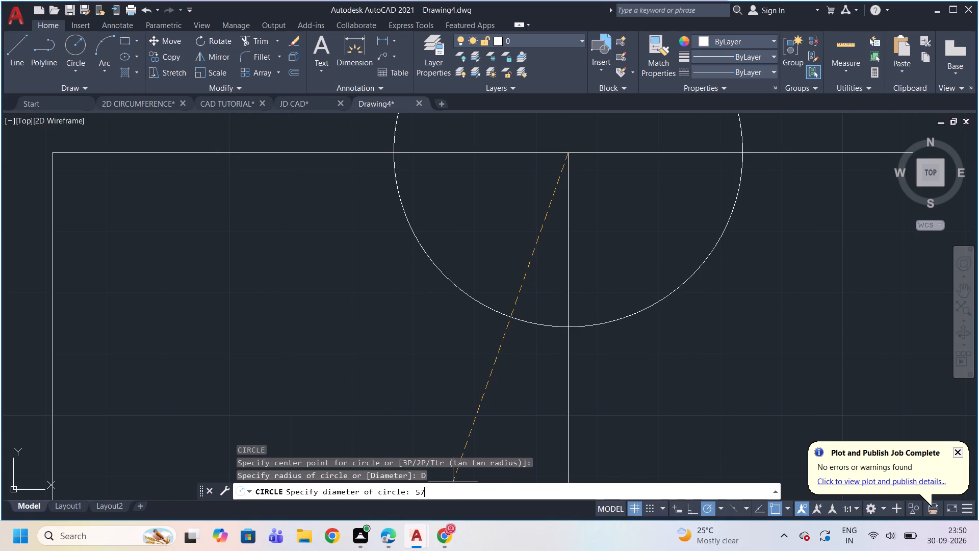
pyautogui.press('Return')
pyautogui.scroll(-4, 449, 489)
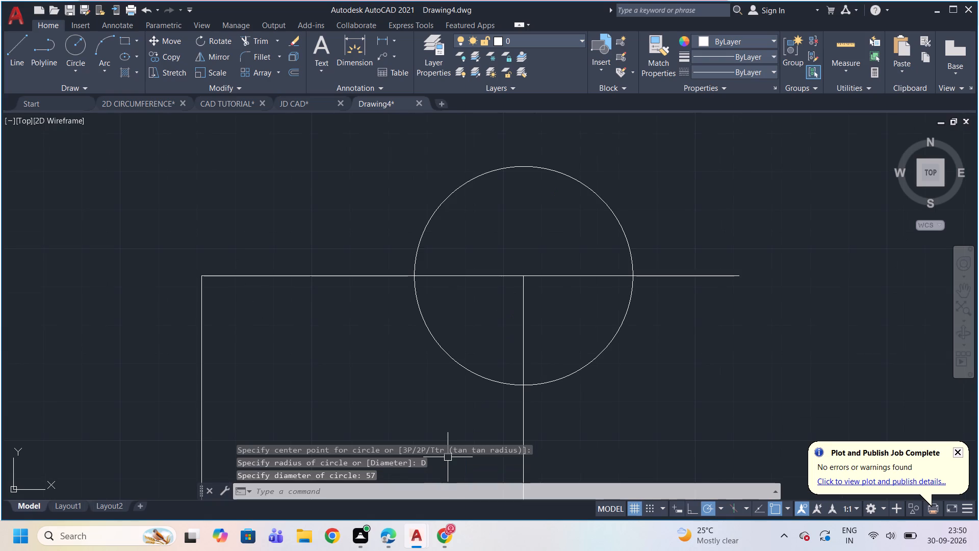
pyautogui.scroll(-1, 459, 354)
pyautogui.scroll(1, 464, 380)
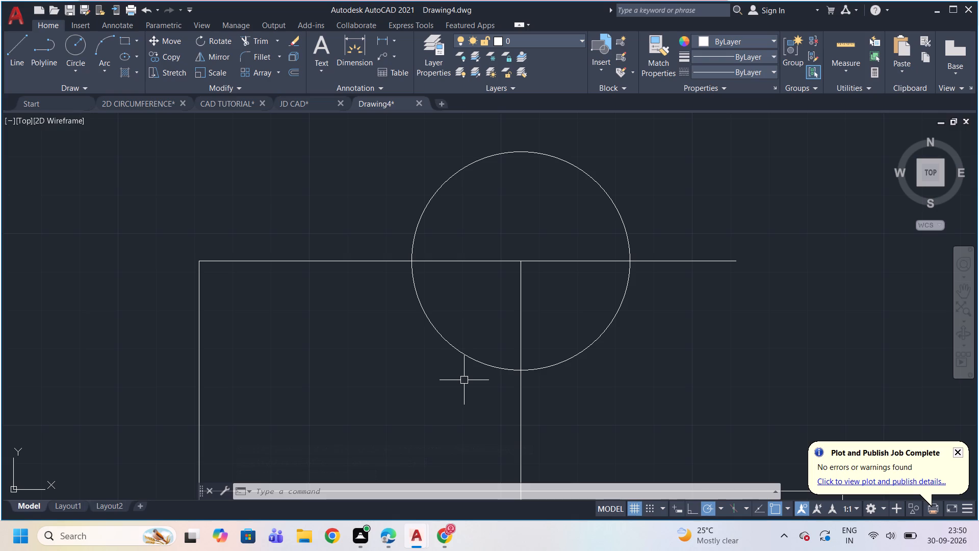
# From the base rectangle's upper-right corner, draw a line 117 upward and a horizontal line about 266 to the left.
pyautogui.press('l')
pyautogui.press('Return')
pyautogui.scroll(-3, 531, 367)
pyautogui.scroll(1, 531, 418)
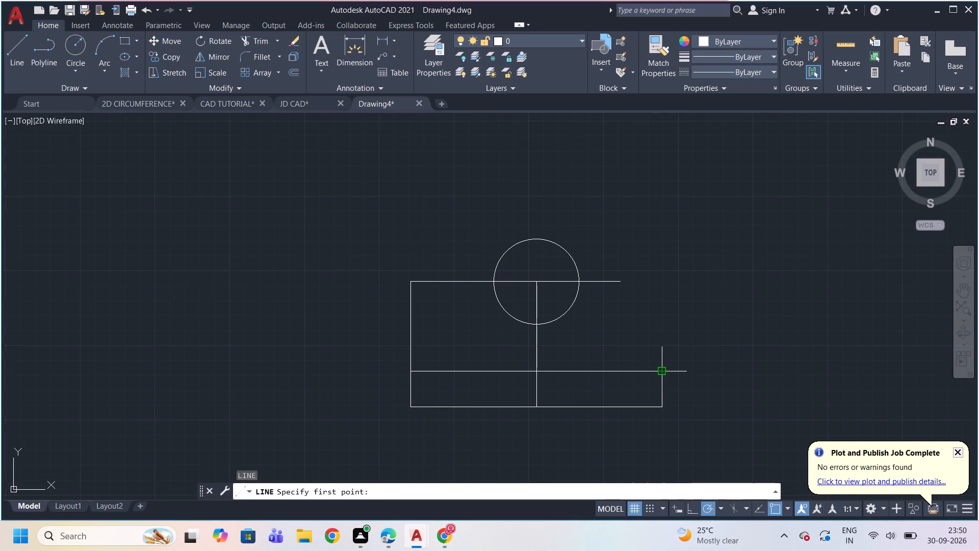
pyautogui.click(662, 372)
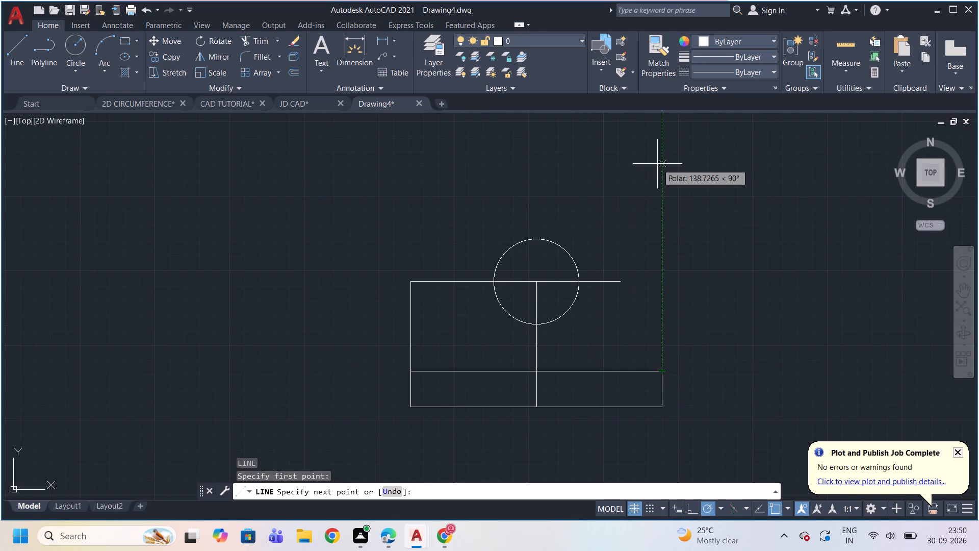
pyautogui.write('117')
pyautogui.press('Return')
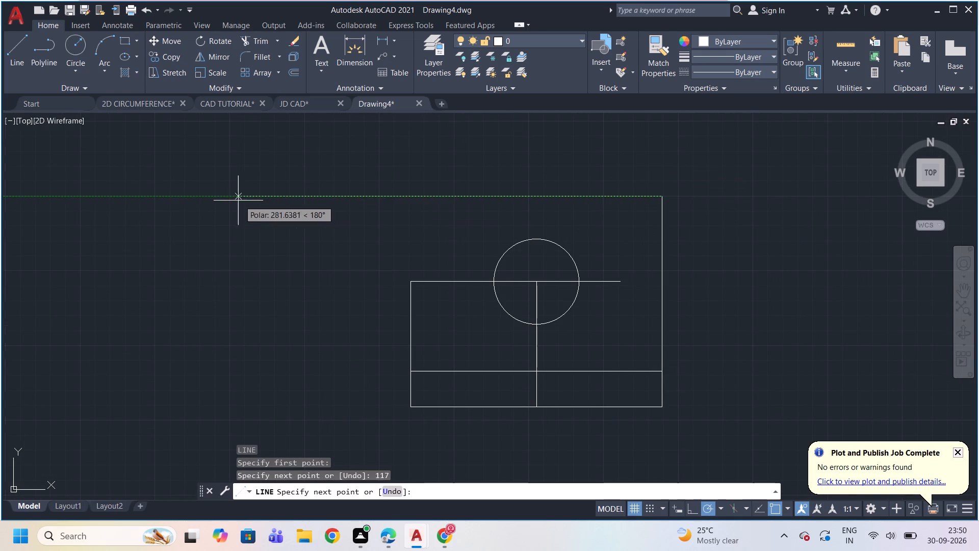
pyautogui.click(265, 197)
pyautogui.press('Escape')
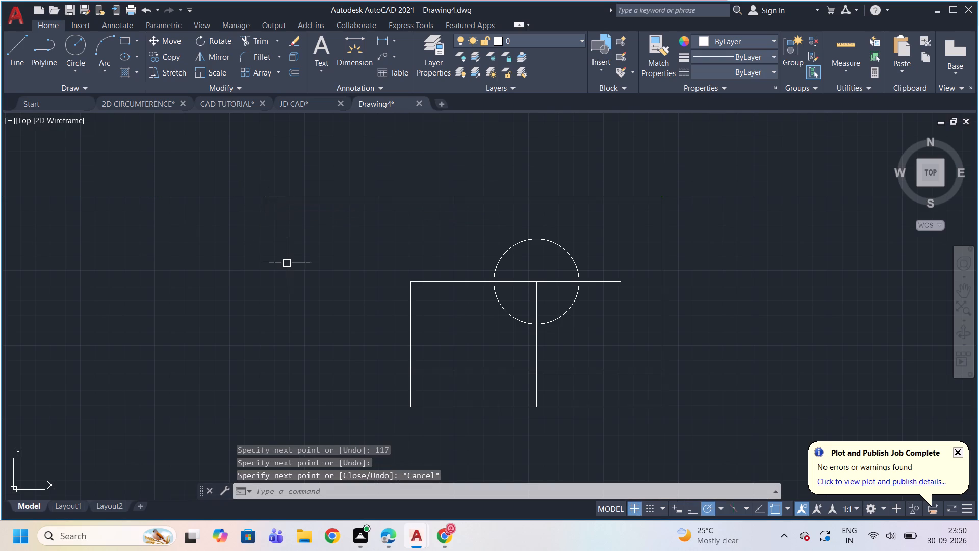
# Draw a vertical line from the 57-diameter circle's centre up to the topmost horizontal line.
pyautogui.press('l')
pyautogui.press('Return')
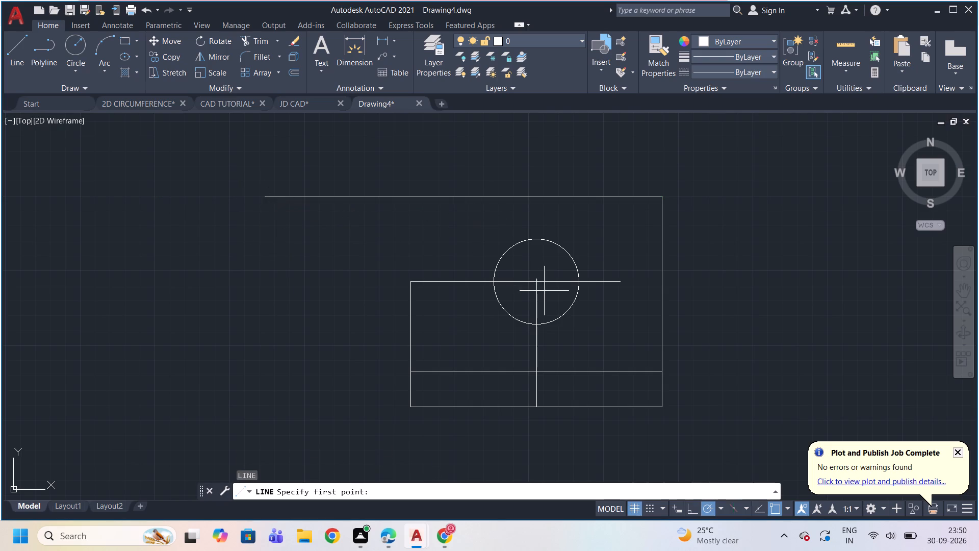
pyautogui.click(536, 280)
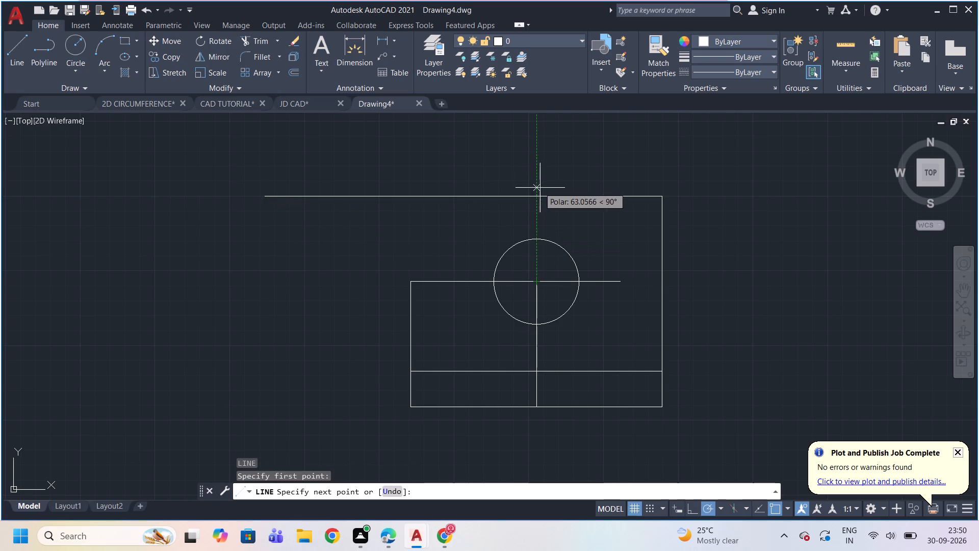
pyautogui.click(537, 196)
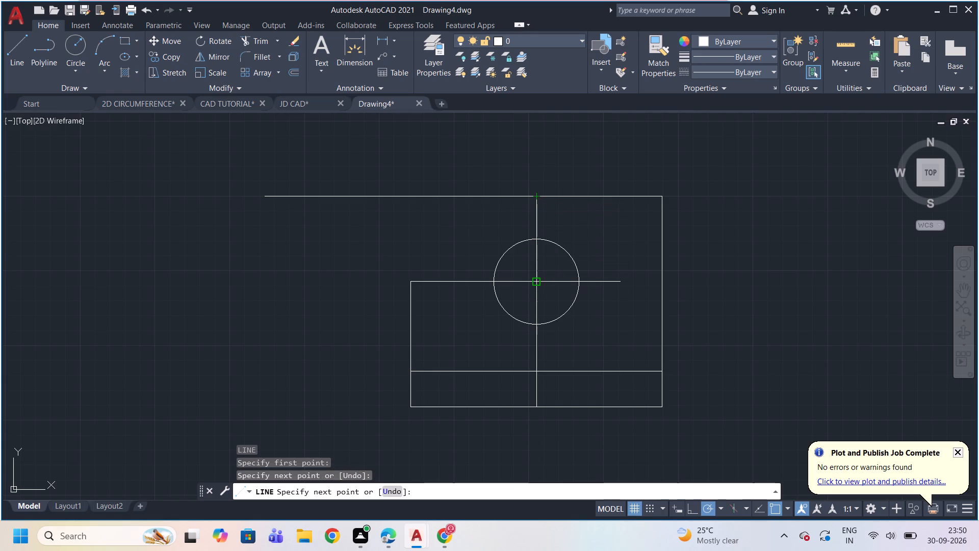
pyautogui.press('Escape')
# Draw a circle of diameter 28 centred where the vertical centre line meets the topmost horizontal line.
pyautogui.press('c')
pyautogui.press('Return')
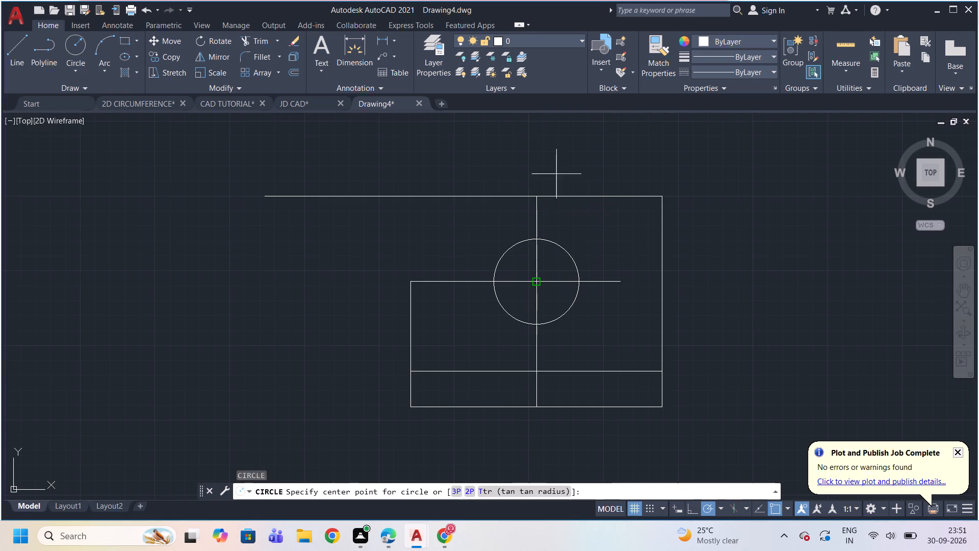
pyautogui.click(535, 199)
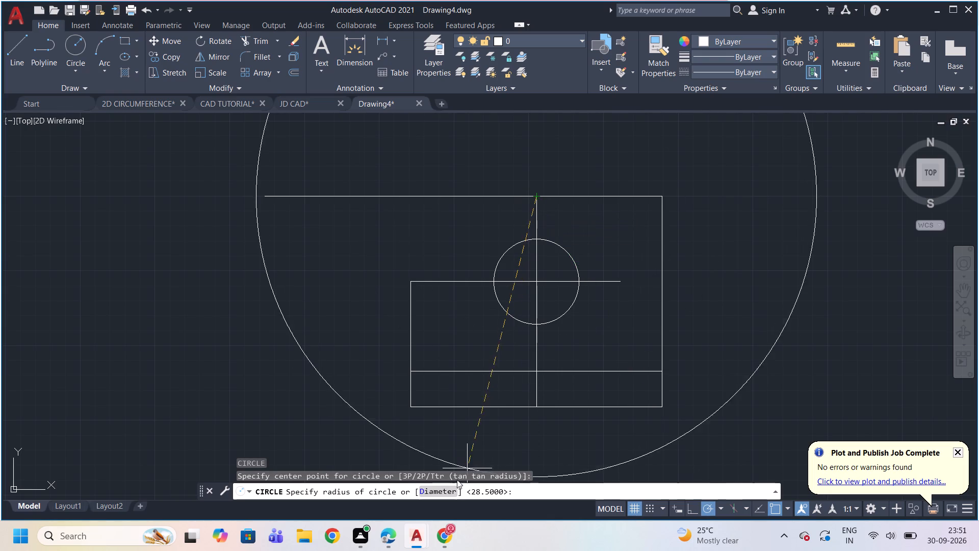
pyautogui.click(448, 490)
pyautogui.write('28')
pyautogui.press('Return')
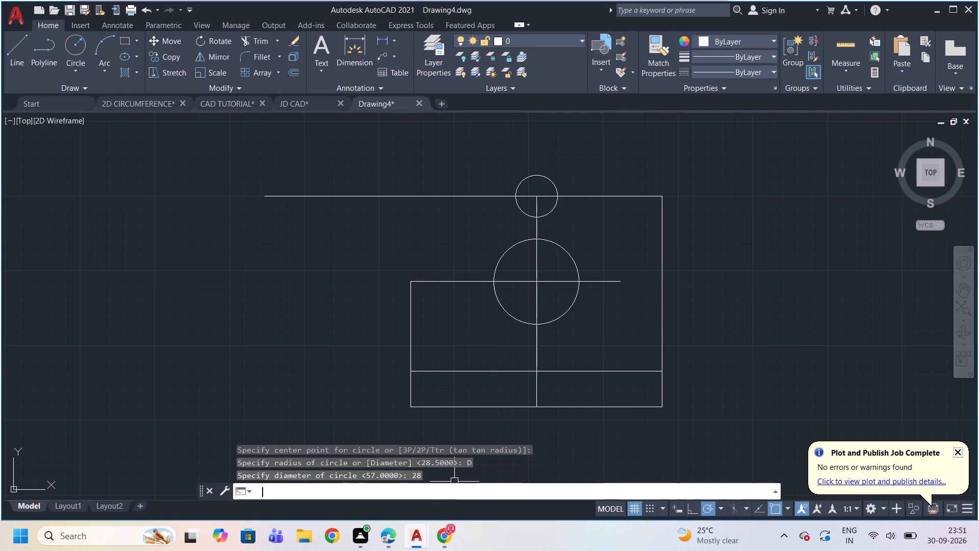
# Draw another circle concentric with the 28-diameter circle at the top of the centre line.
pyautogui.press('c')
pyautogui.press('Return')
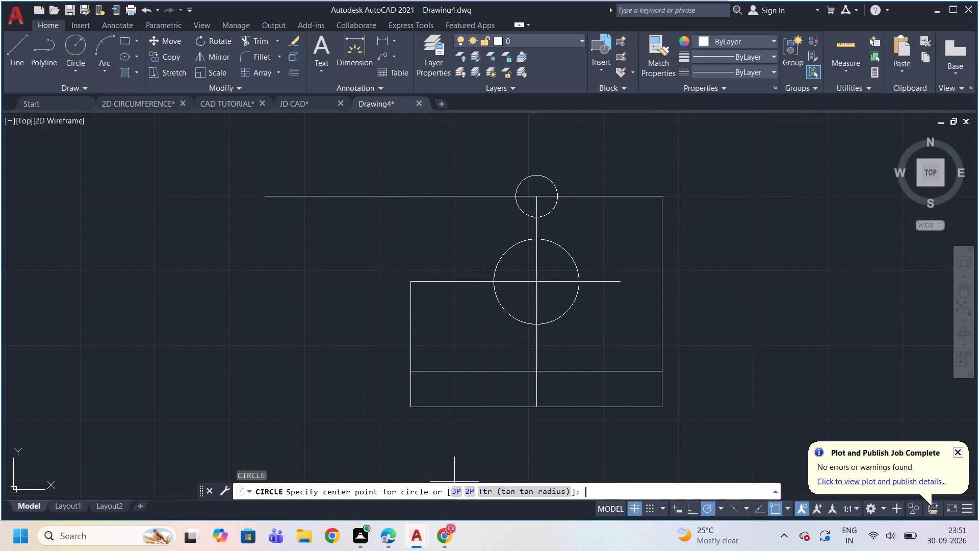
pyautogui.click(536, 198)
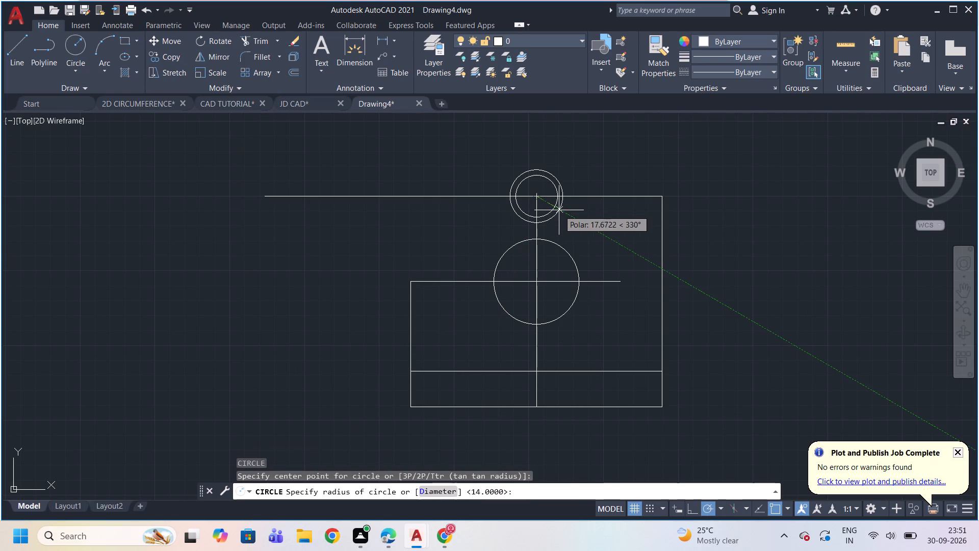
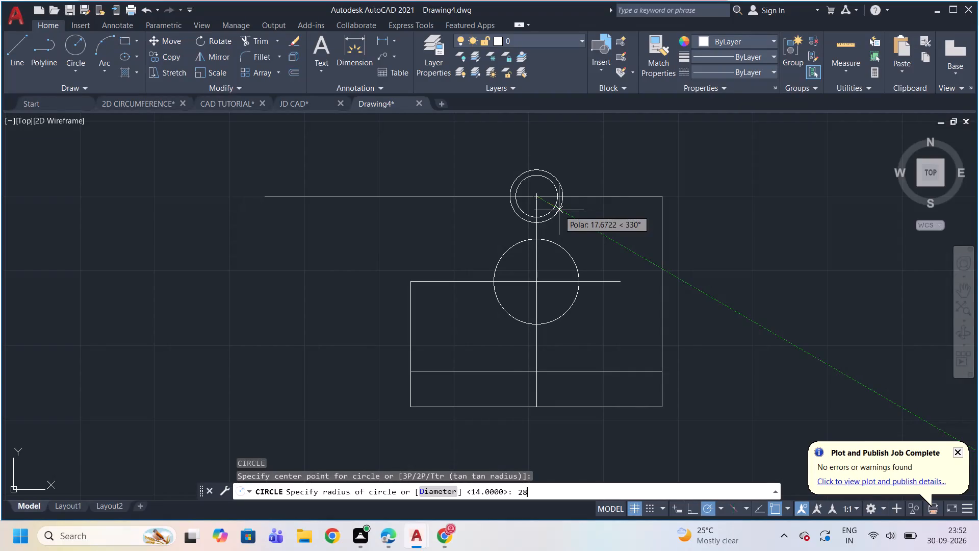
# Complete the circle around the 28-diameter circle at the top of the centre line with a radius of 28.
pyautogui.press('Return')
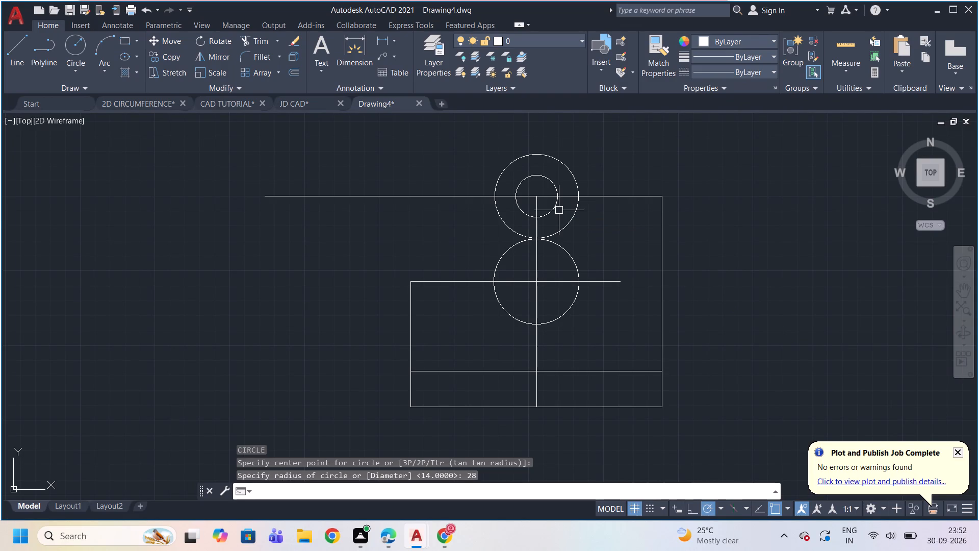
# Draw a circle of radius 56 concentric with the two circles at the top of the vertical centre line.
pyautogui.press('c')
pyautogui.press('Return')
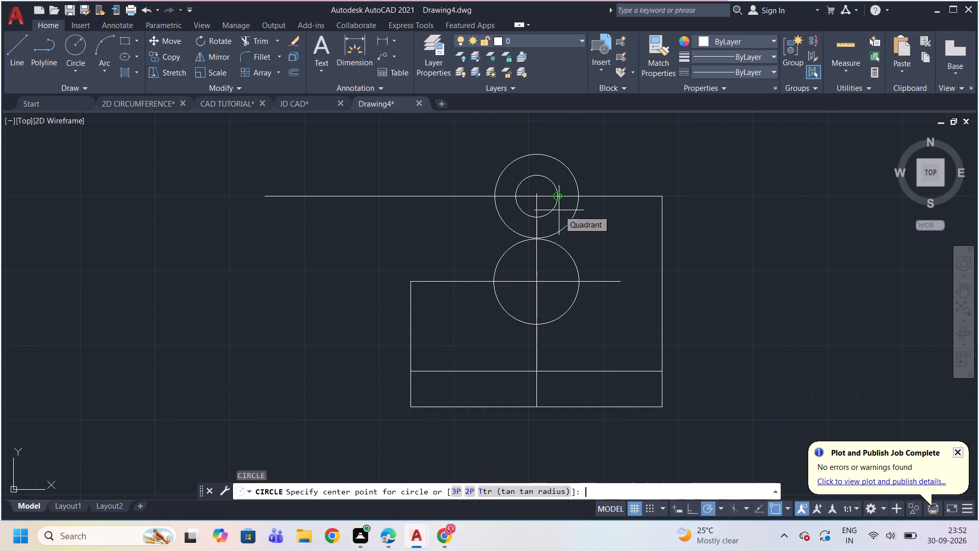
pyautogui.click(539, 198)
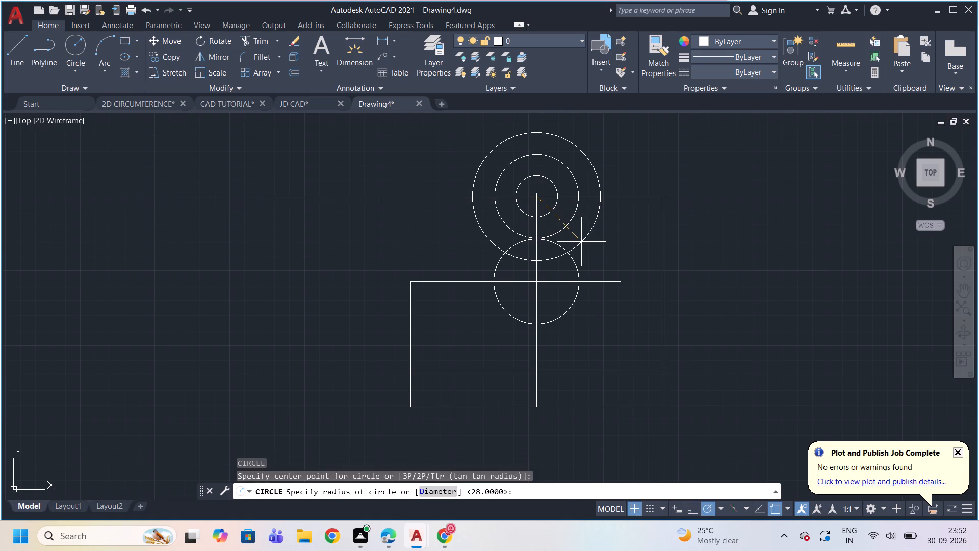
pyautogui.write('56')
pyautogui.press('Return')
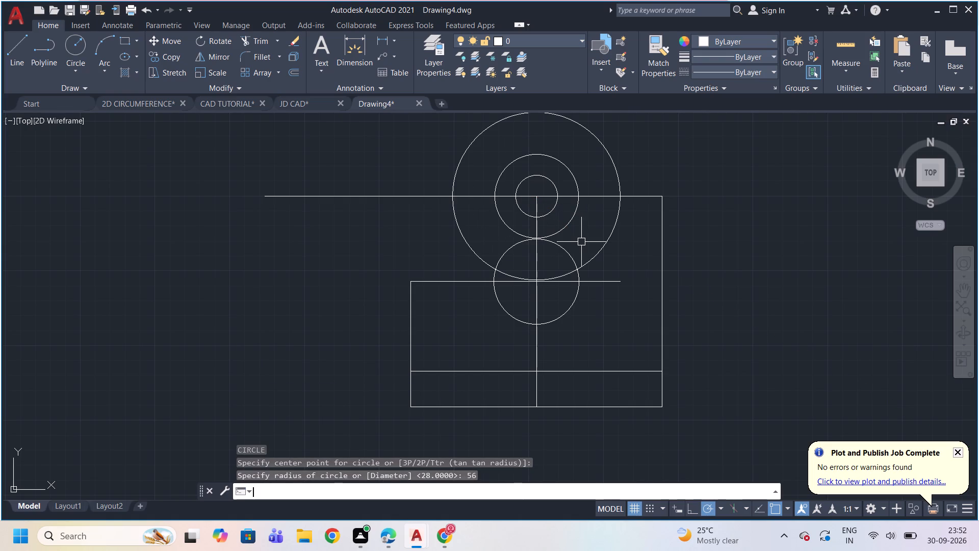
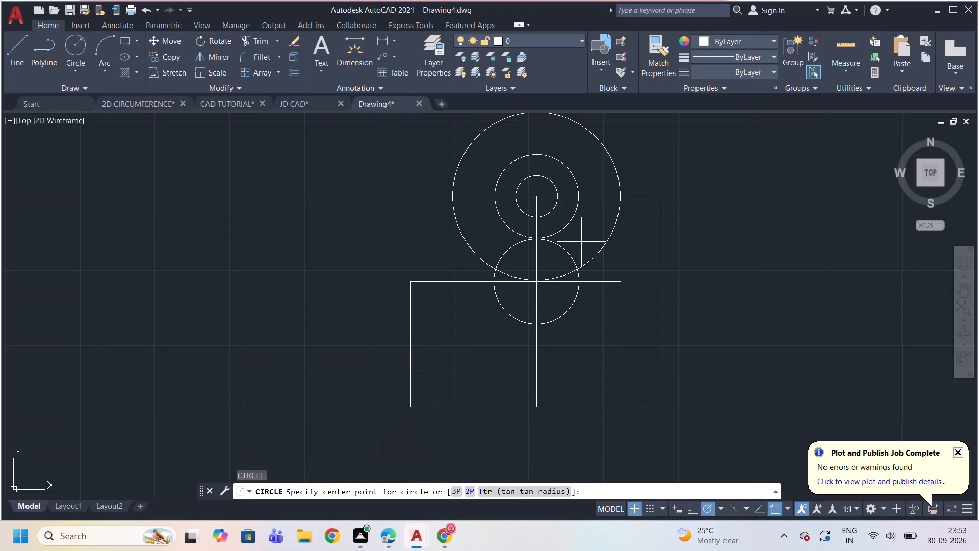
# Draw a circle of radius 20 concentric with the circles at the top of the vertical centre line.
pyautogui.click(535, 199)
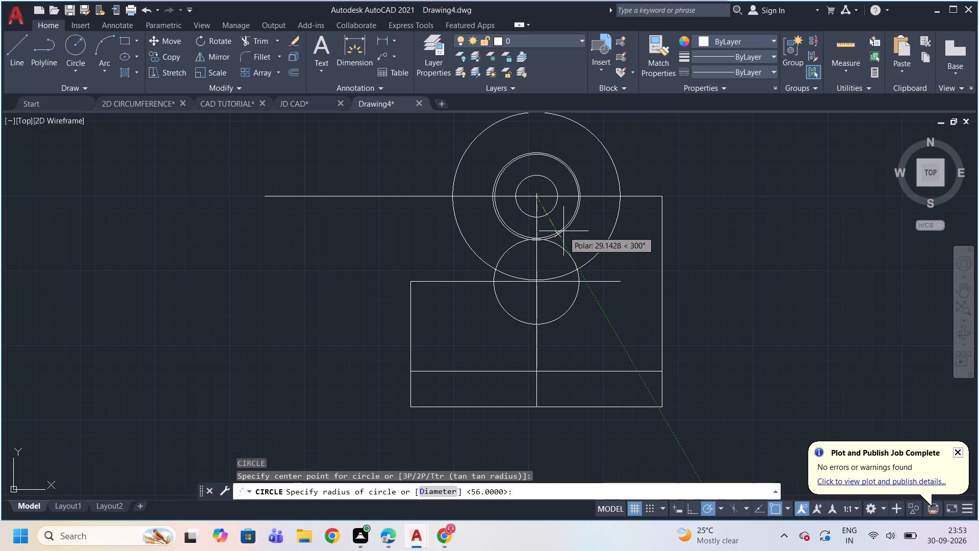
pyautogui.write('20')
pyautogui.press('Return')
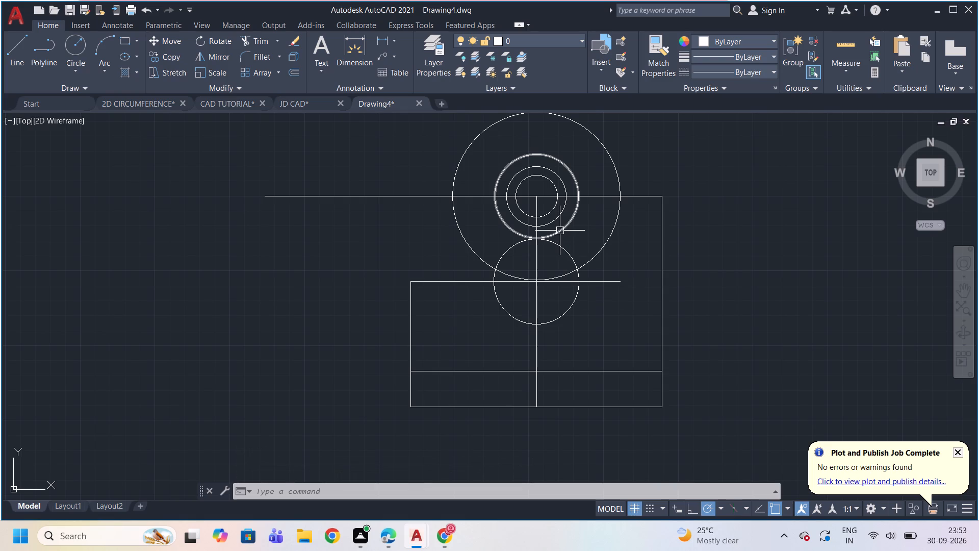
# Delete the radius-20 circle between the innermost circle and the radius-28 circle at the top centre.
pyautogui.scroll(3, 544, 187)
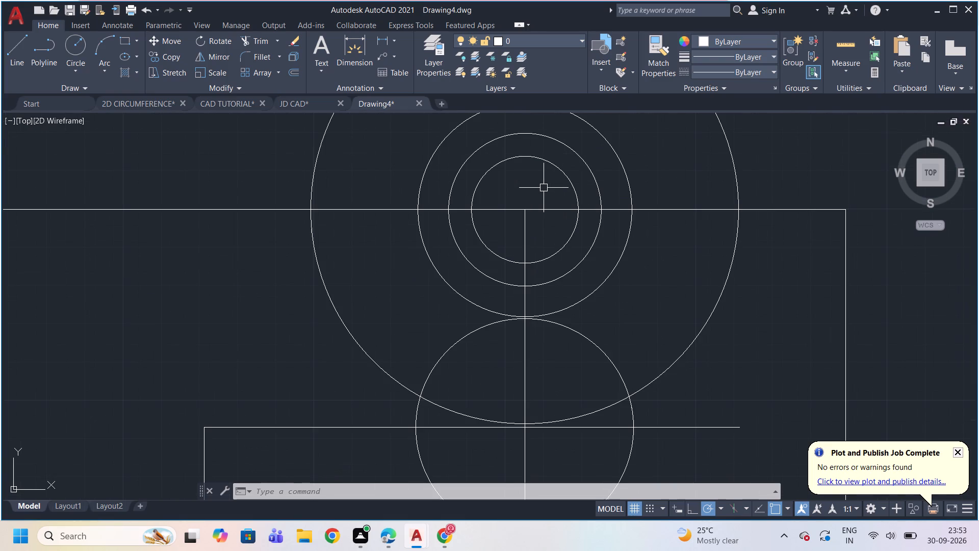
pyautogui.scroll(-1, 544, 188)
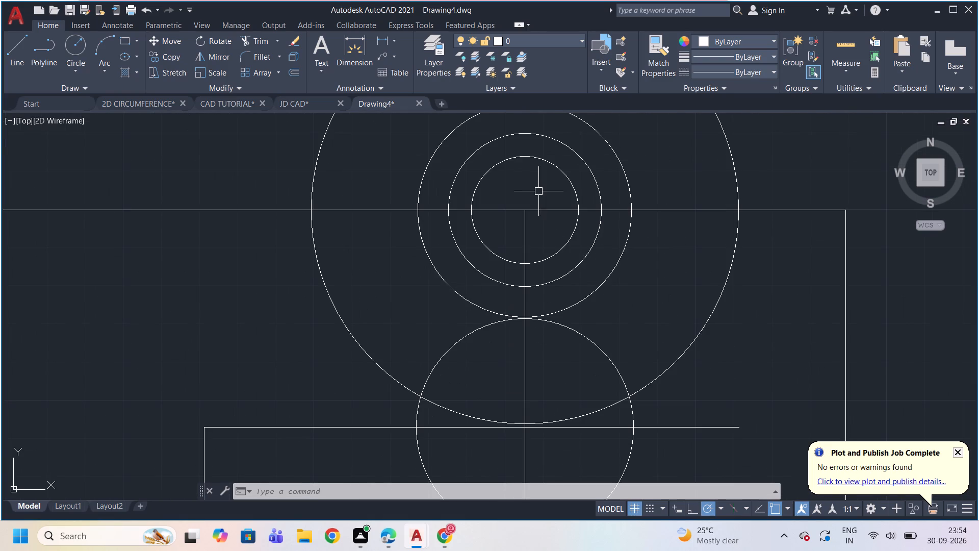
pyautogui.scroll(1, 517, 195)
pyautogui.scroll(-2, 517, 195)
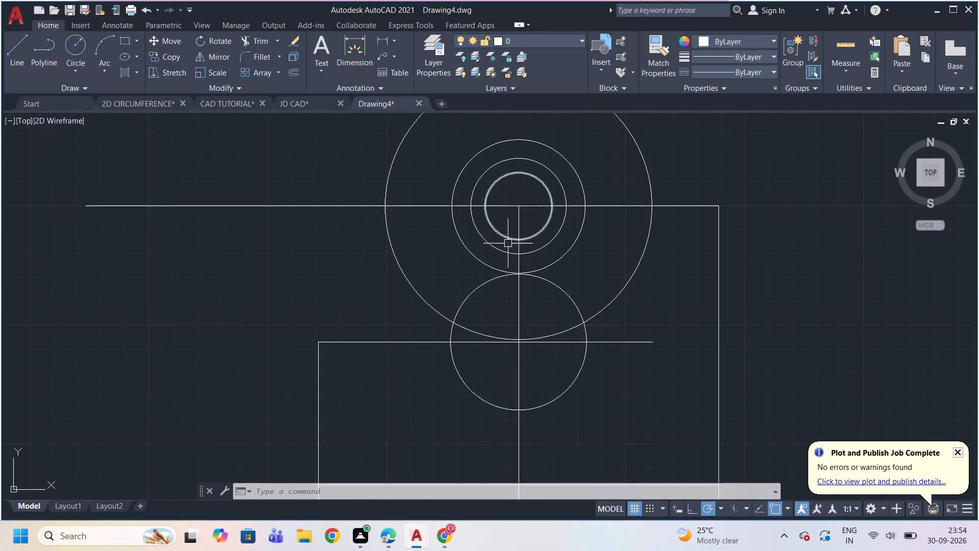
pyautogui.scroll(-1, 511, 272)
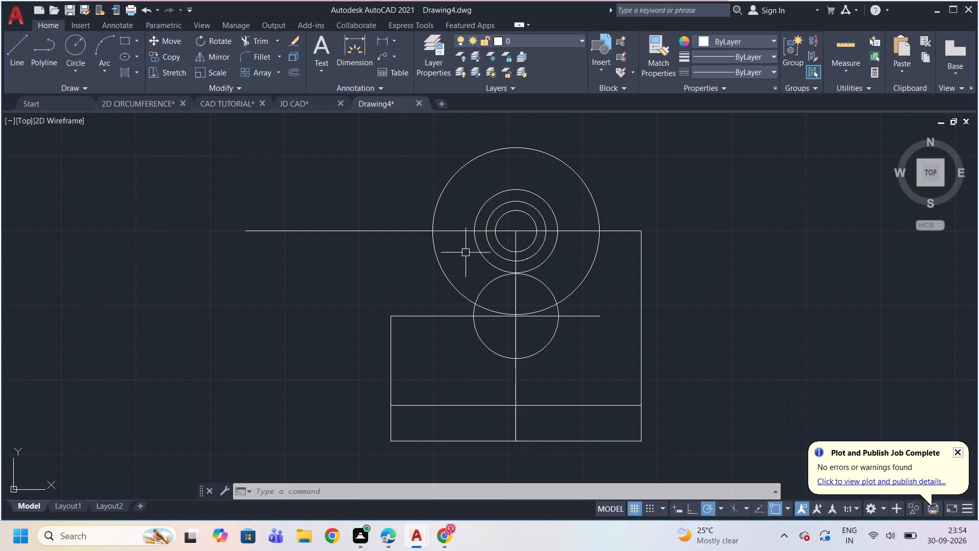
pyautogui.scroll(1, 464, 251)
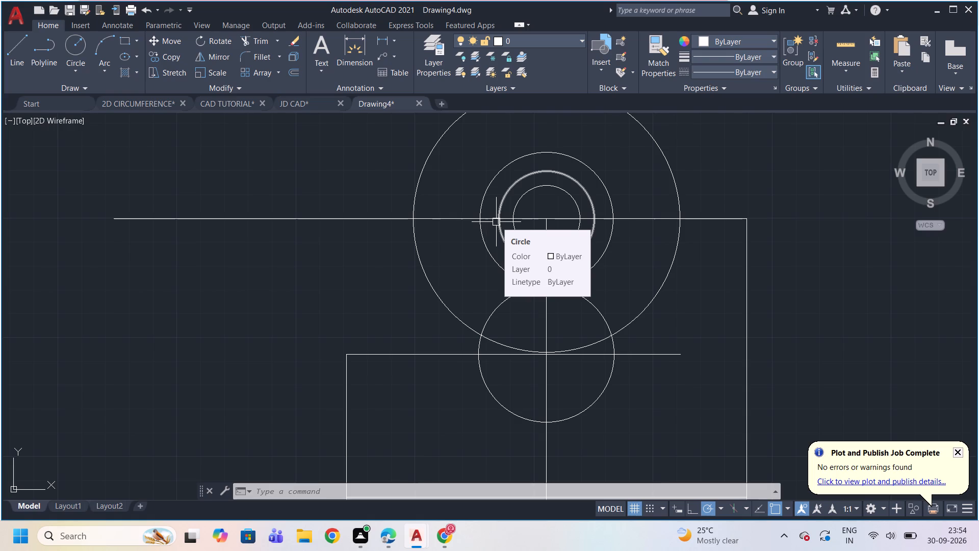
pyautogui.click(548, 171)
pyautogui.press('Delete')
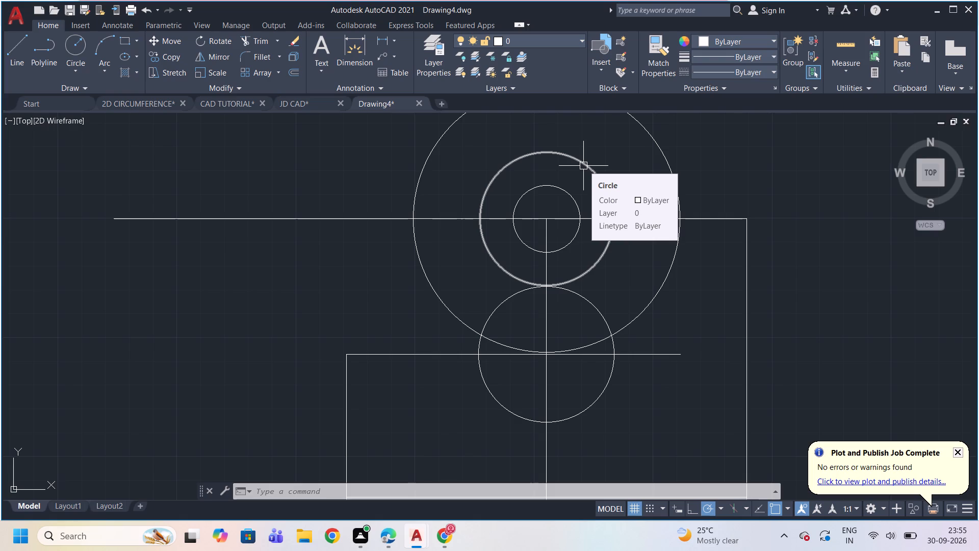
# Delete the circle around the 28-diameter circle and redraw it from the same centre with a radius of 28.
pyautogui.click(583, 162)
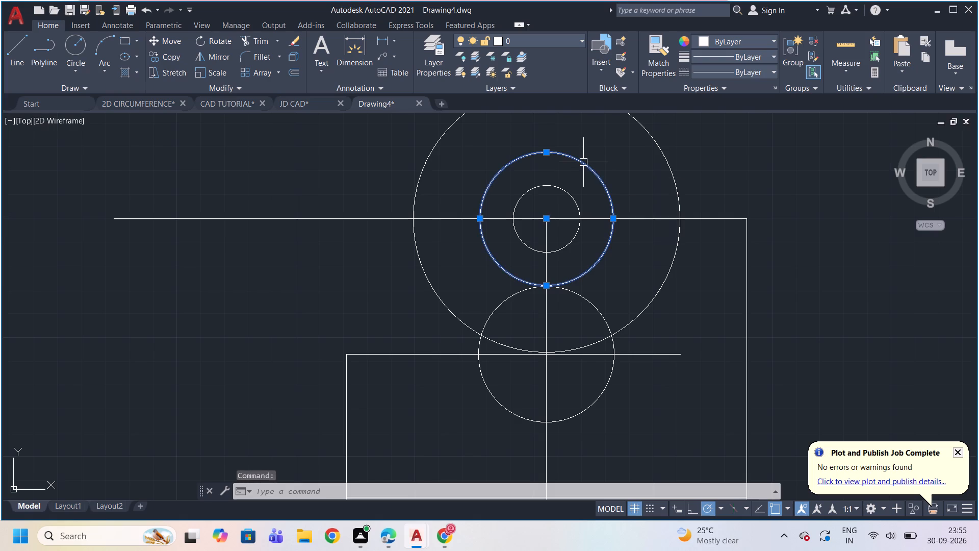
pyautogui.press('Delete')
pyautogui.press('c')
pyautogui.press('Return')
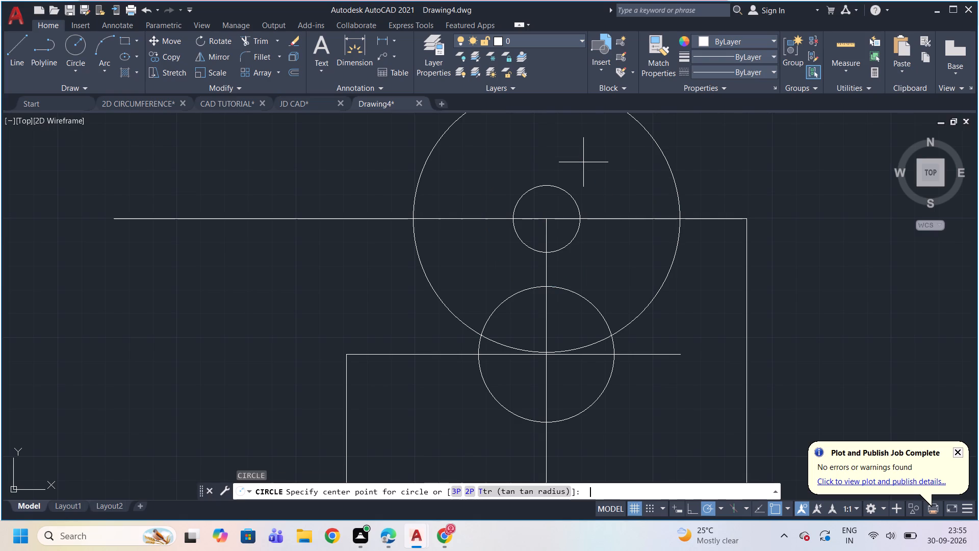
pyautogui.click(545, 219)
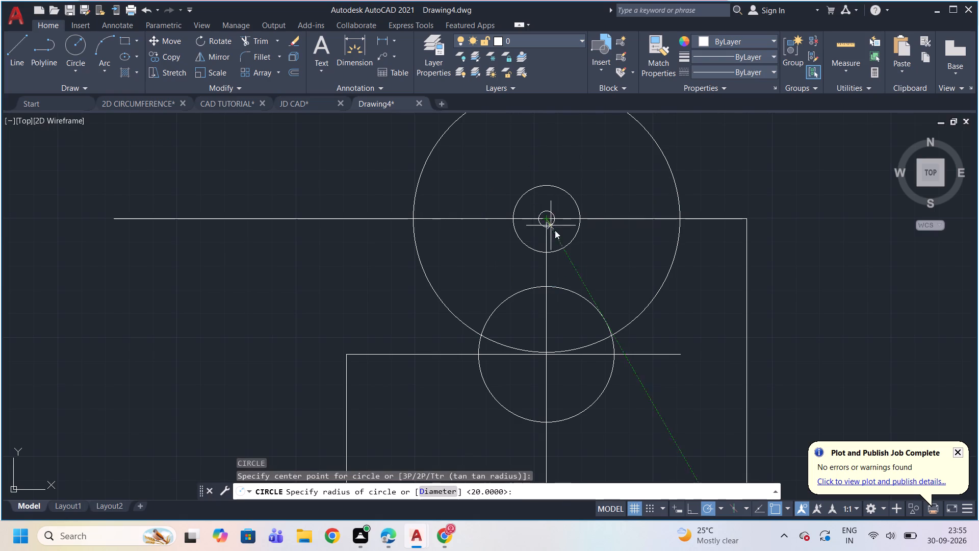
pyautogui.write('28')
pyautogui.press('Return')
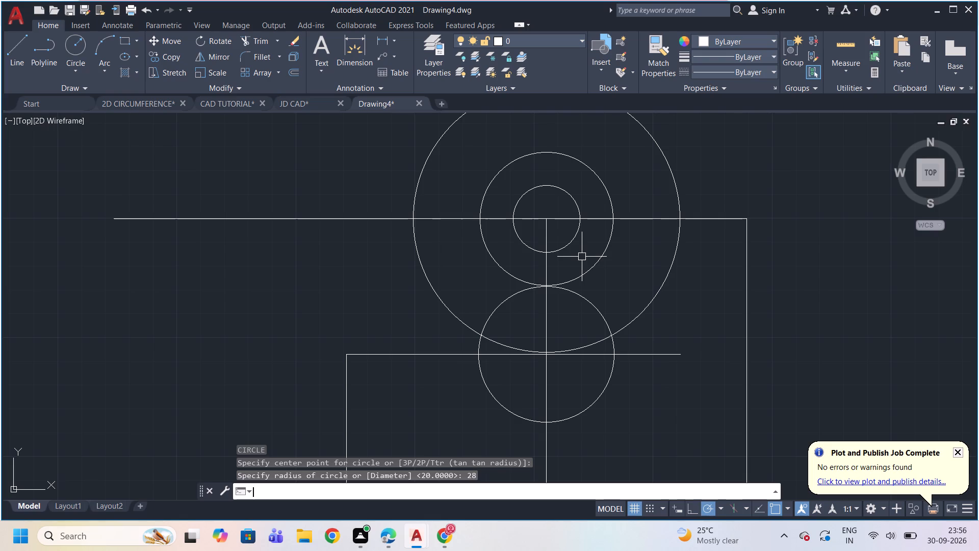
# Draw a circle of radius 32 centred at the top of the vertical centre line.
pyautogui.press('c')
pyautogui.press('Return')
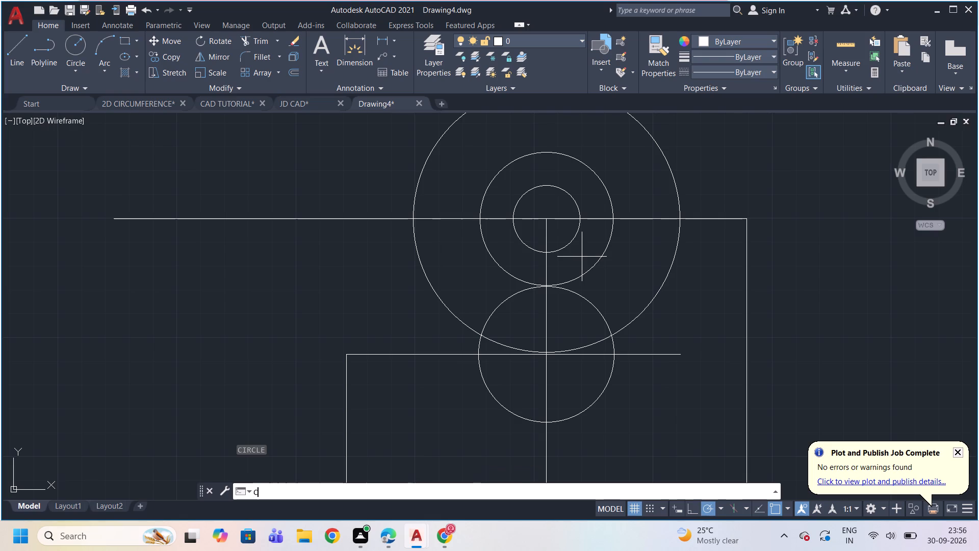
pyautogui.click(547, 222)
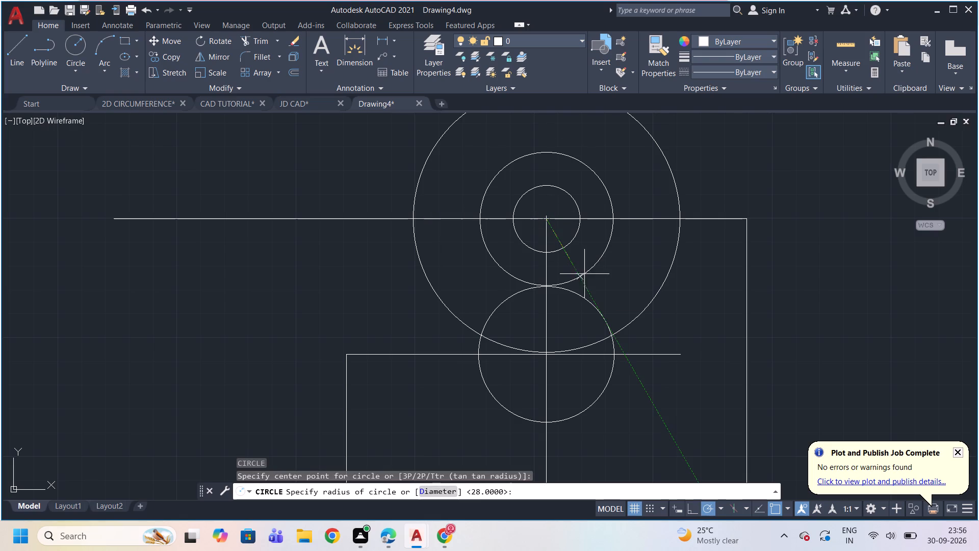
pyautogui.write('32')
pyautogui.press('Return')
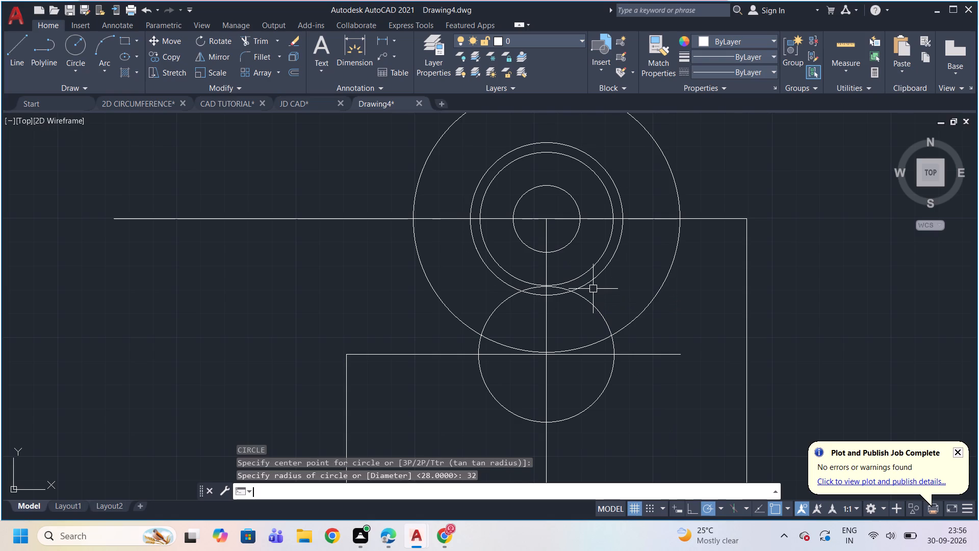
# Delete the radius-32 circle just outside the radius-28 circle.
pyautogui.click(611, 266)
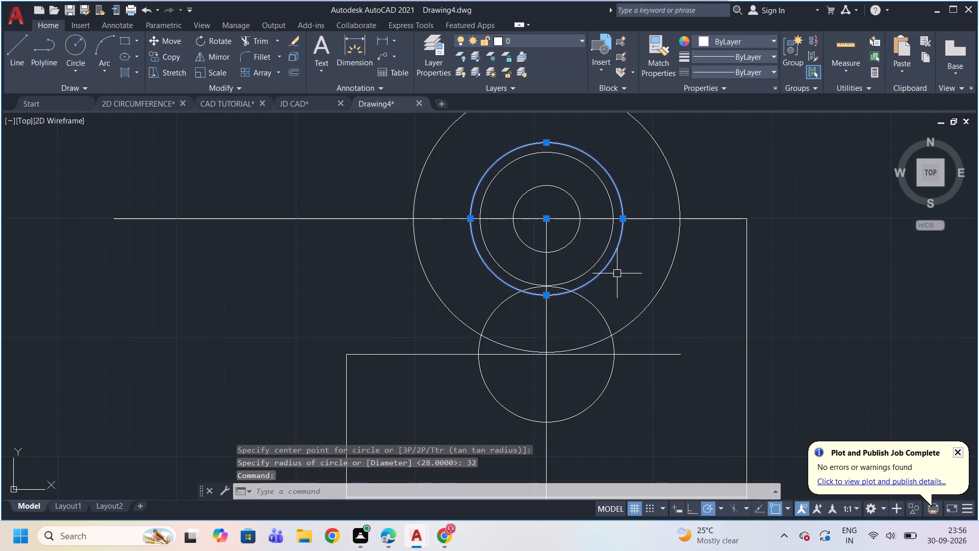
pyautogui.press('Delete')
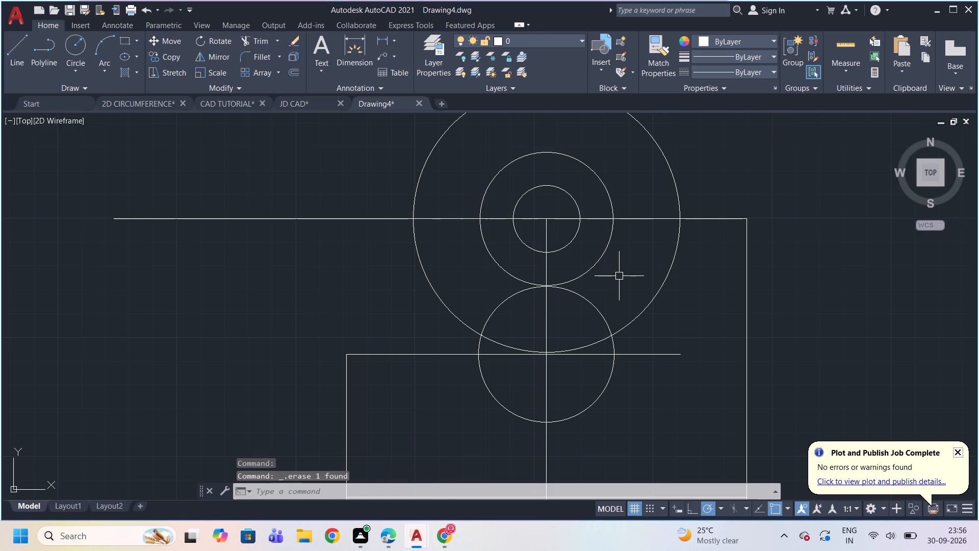
# Draw a circle of radius 45 concentric with the circles at the top of the vertical centre line.
pyautogui.press('c')
pyautogui.press('Return')
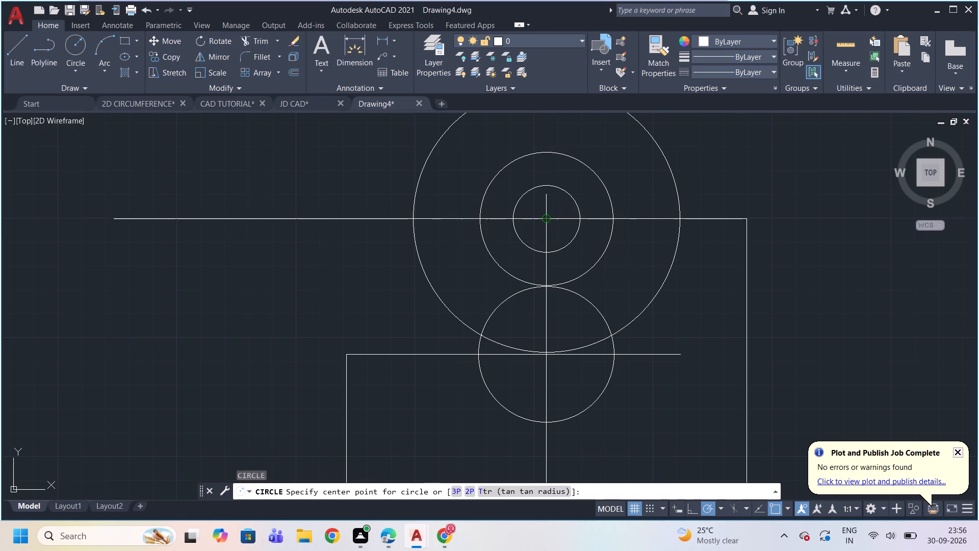
pyautogui.click(543, 218)
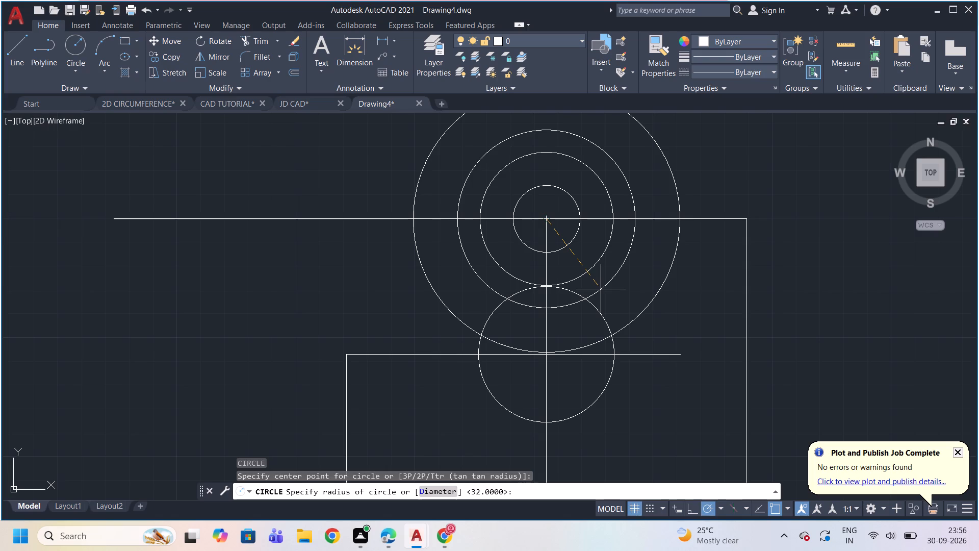
pyautogui.write('45')
pyautogui.press('Return')
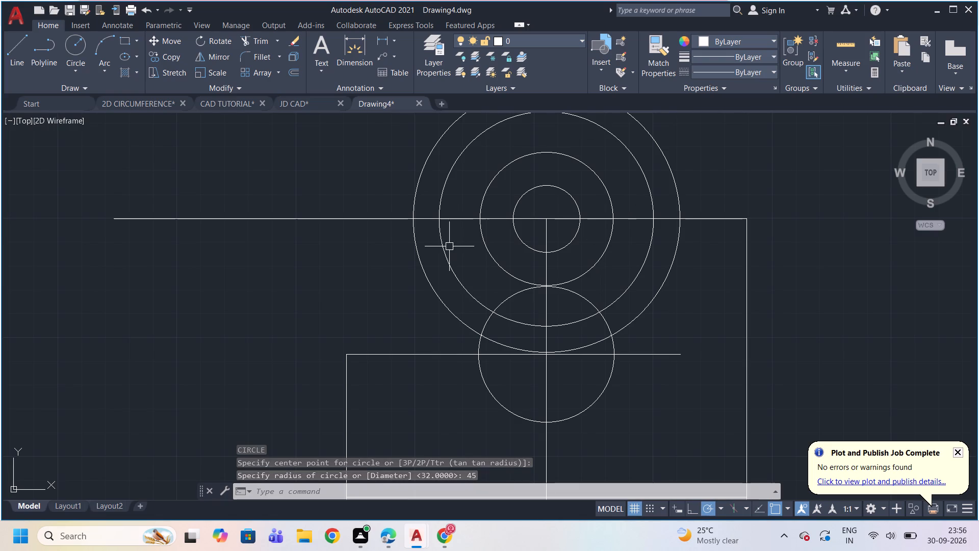
# Trim away the lower halves of the radius-45 and radius-28 circles below the horizontal line through their centre.
pyautogui.scroll(-1, 460, 282)
pyautogui.scroll(1, 457, 285)
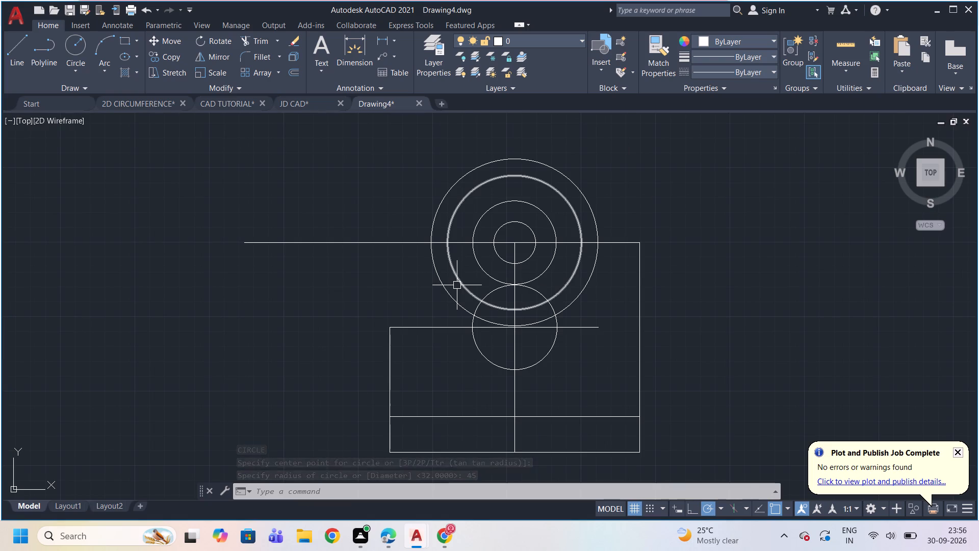
pyautogui.write('TR')
pyautogui.press('Return')
pyautogui.press('Return')
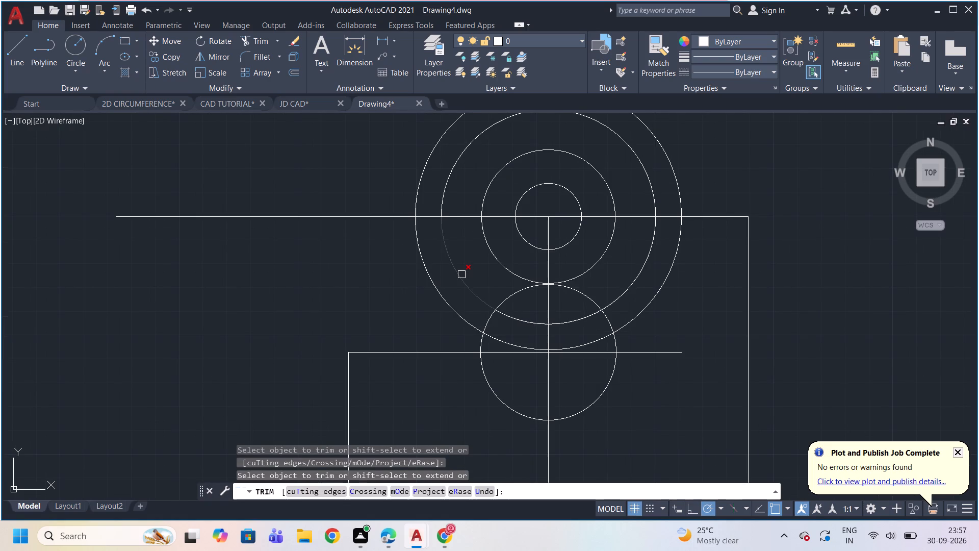
pyautogui.click(461, 274)
pyautogui.click(633, 278)
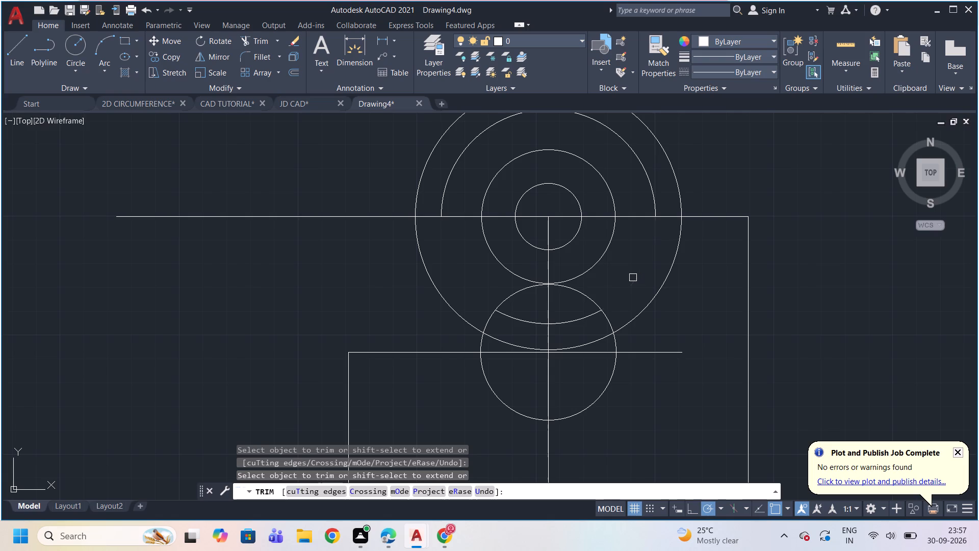
pyautogui.click(526, 323)
pyautogui.click(572, 323)
pyautogui.click(502, 265)
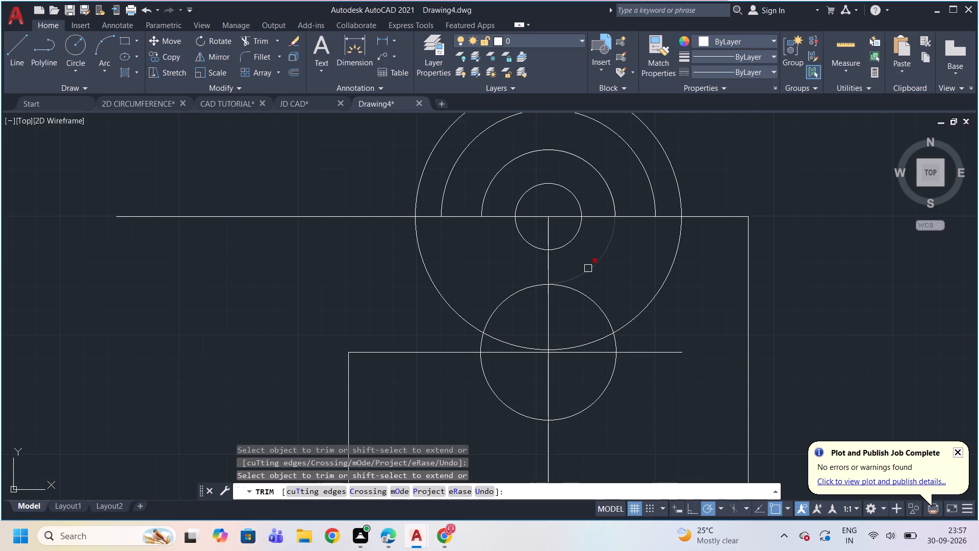
pyautogui.click(588, 268)
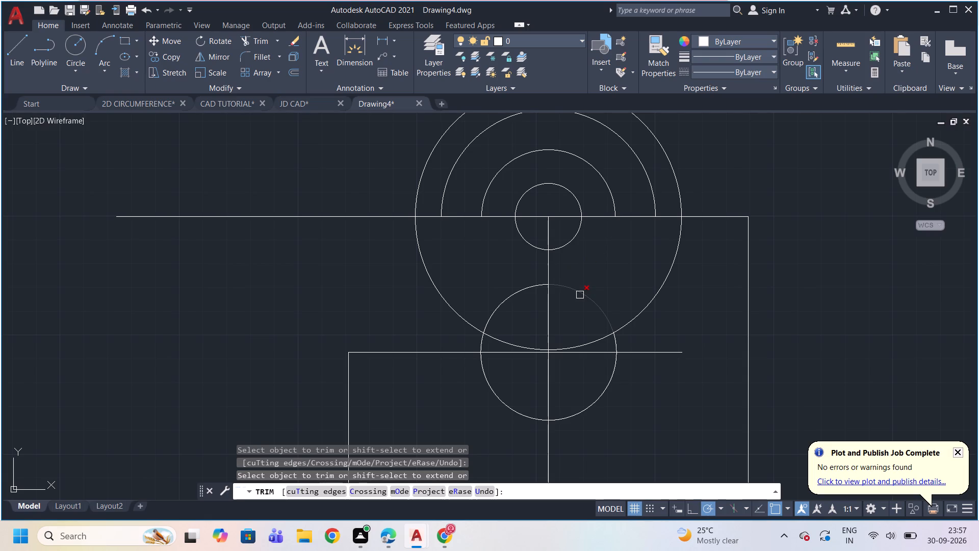
pyautogui.press('Escape')
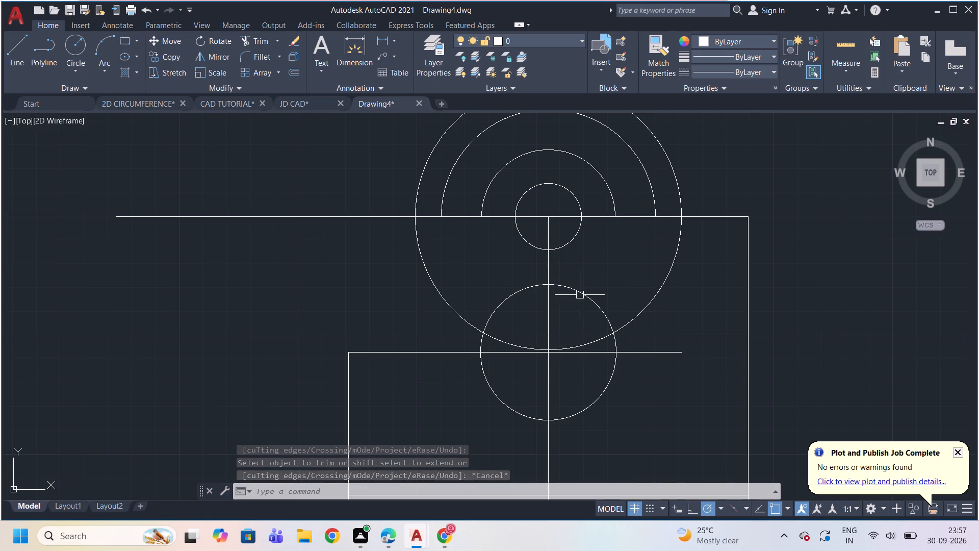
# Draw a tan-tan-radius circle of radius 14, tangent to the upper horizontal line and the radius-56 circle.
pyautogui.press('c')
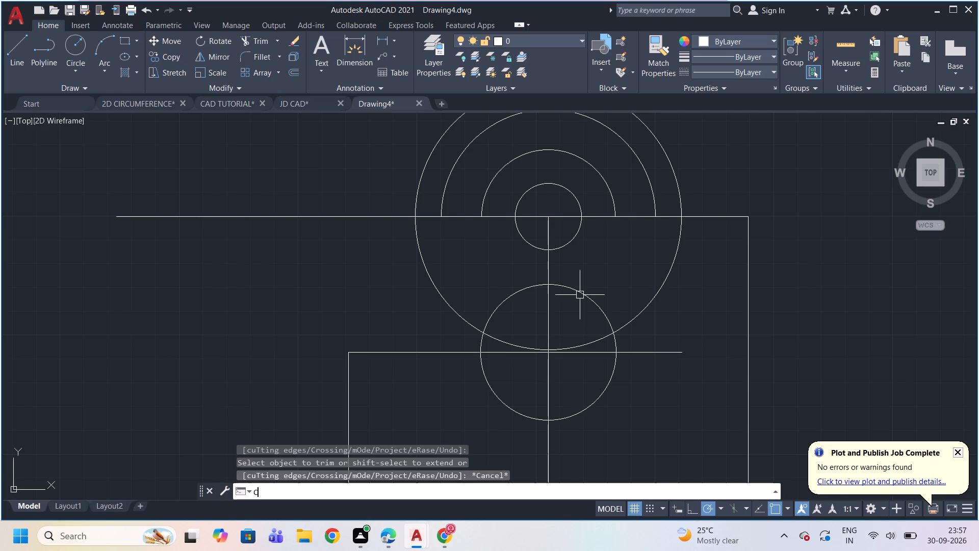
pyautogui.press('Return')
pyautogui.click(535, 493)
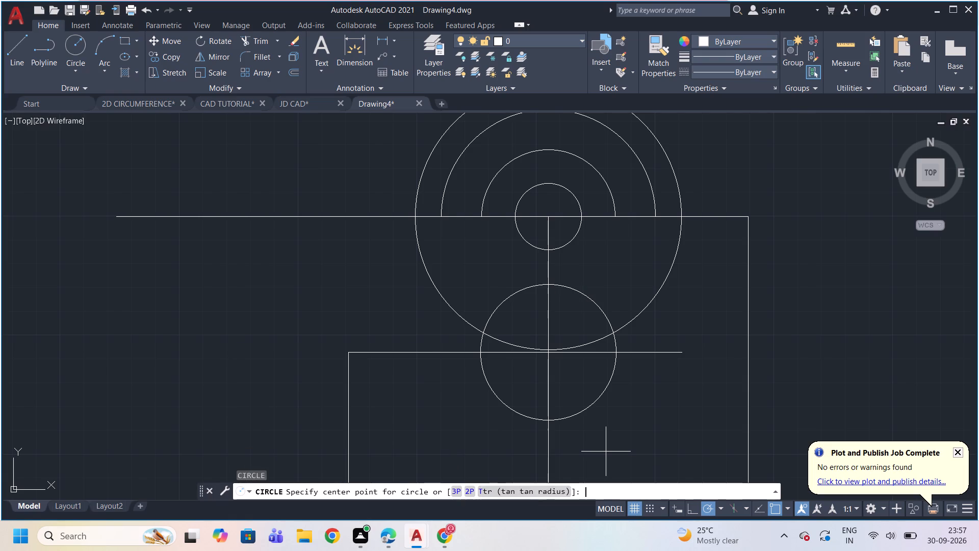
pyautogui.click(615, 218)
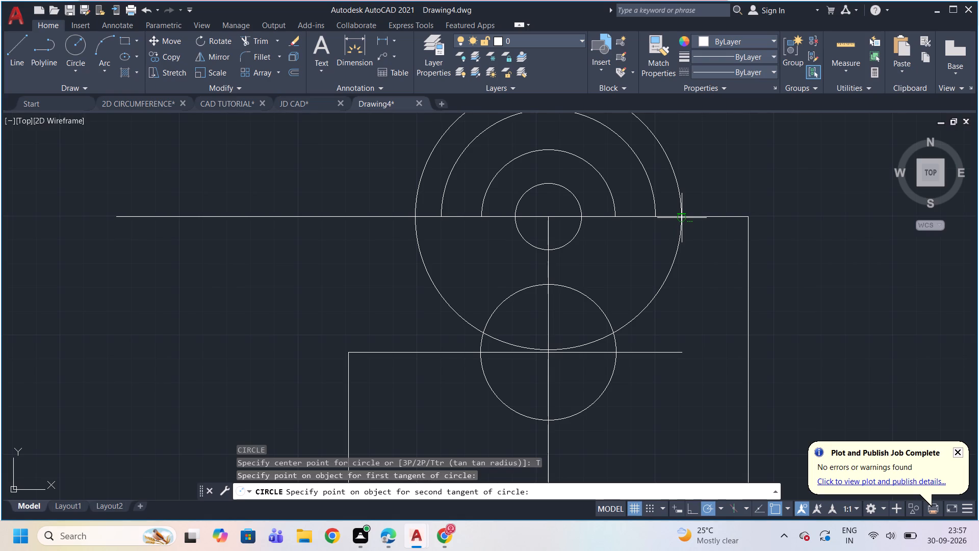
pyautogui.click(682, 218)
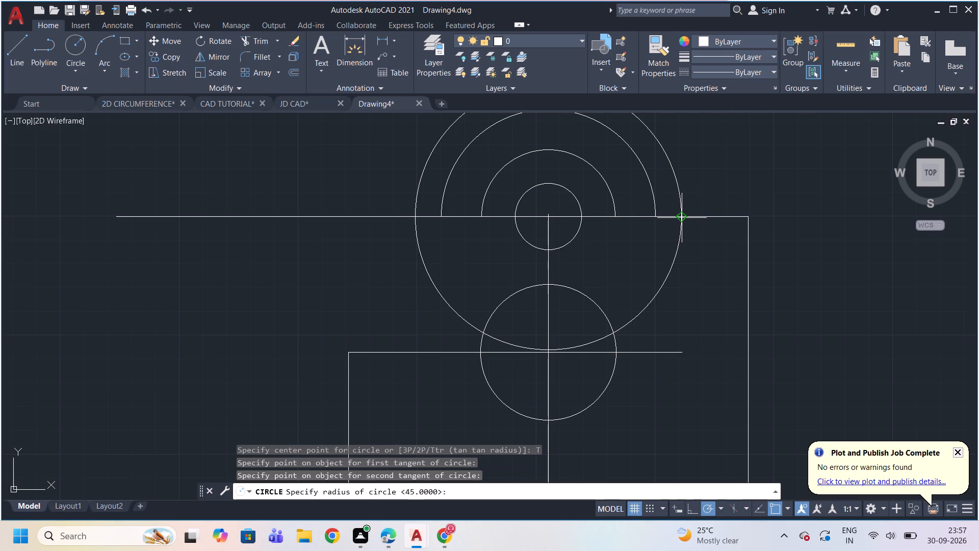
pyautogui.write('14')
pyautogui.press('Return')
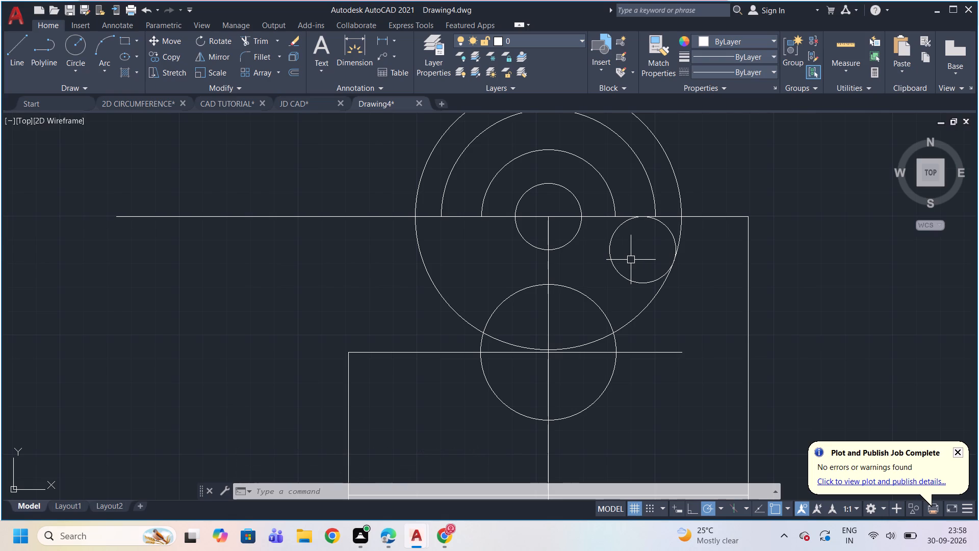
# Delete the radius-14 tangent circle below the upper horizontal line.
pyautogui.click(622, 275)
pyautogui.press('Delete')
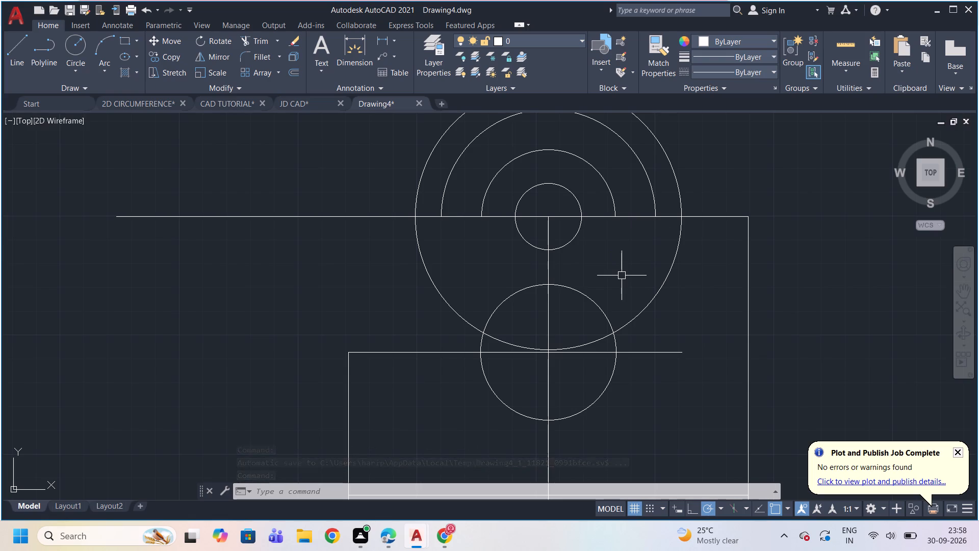
# Trim away the lower half of the radius-56 circle below the upper horizontal line.
pyautogui.write('TR')
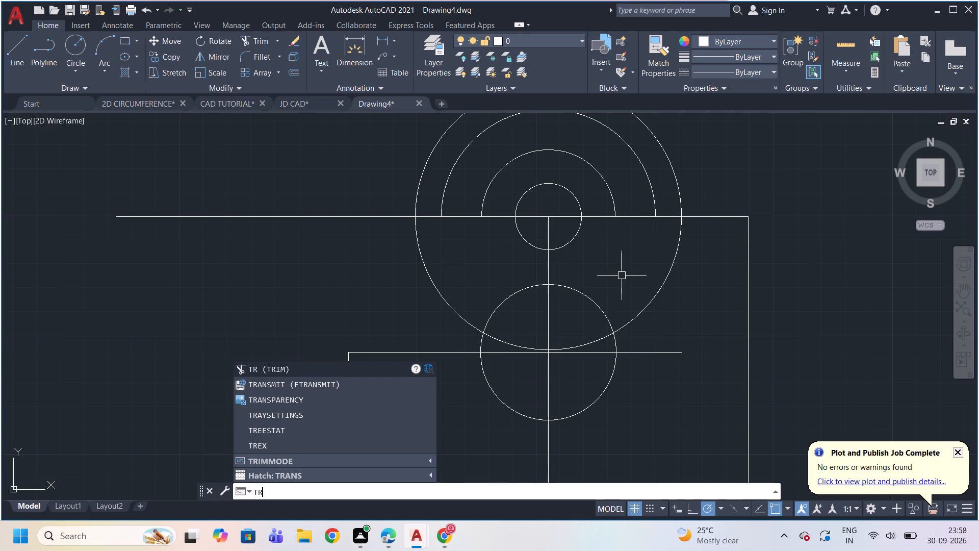
pyautogui.press('Return')
pyautogui.press('Return')
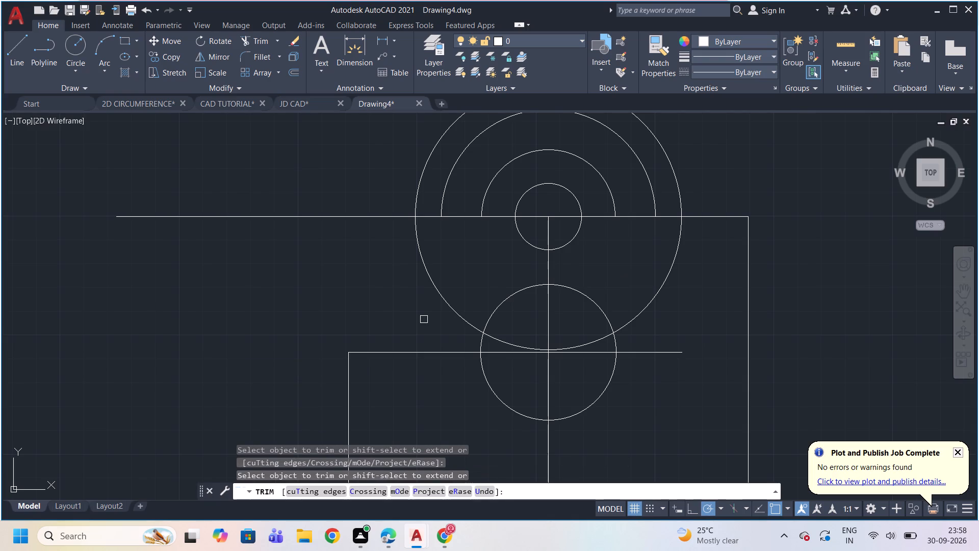
pyautogui.click(427, 270)
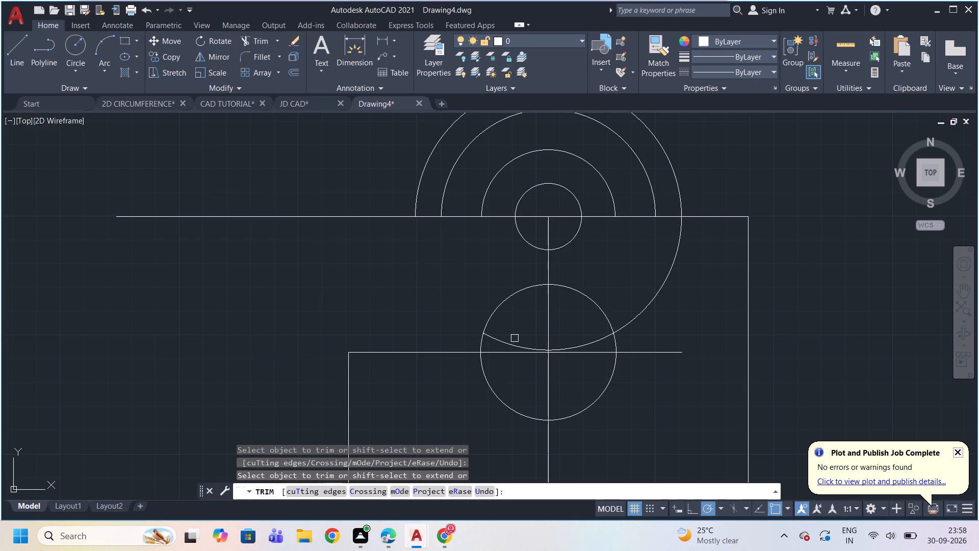
pyautogui.click(509, 343)
pyautogui.click(590, 342)
pyautogui.click(634, 311)
pyautogui.click(647, 308)
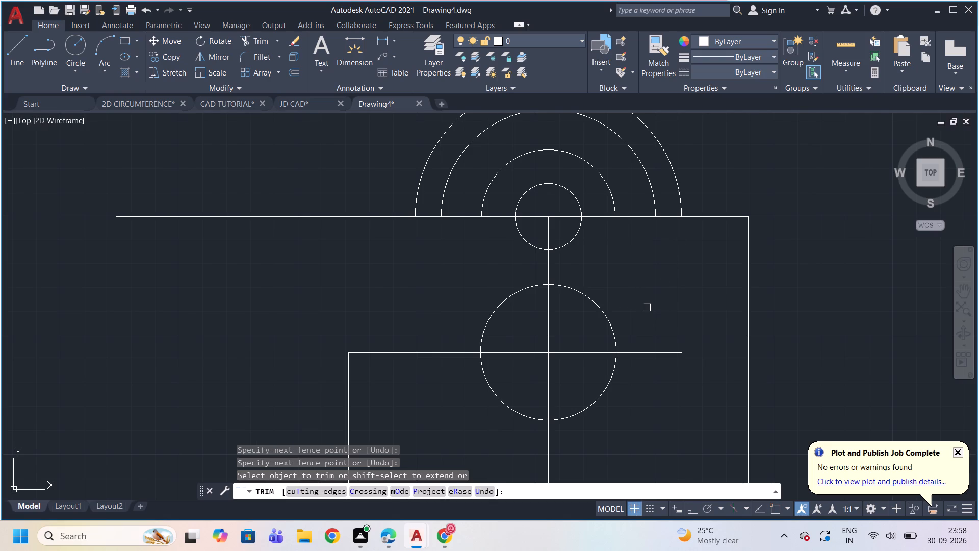
pyautogui.press('Escape')
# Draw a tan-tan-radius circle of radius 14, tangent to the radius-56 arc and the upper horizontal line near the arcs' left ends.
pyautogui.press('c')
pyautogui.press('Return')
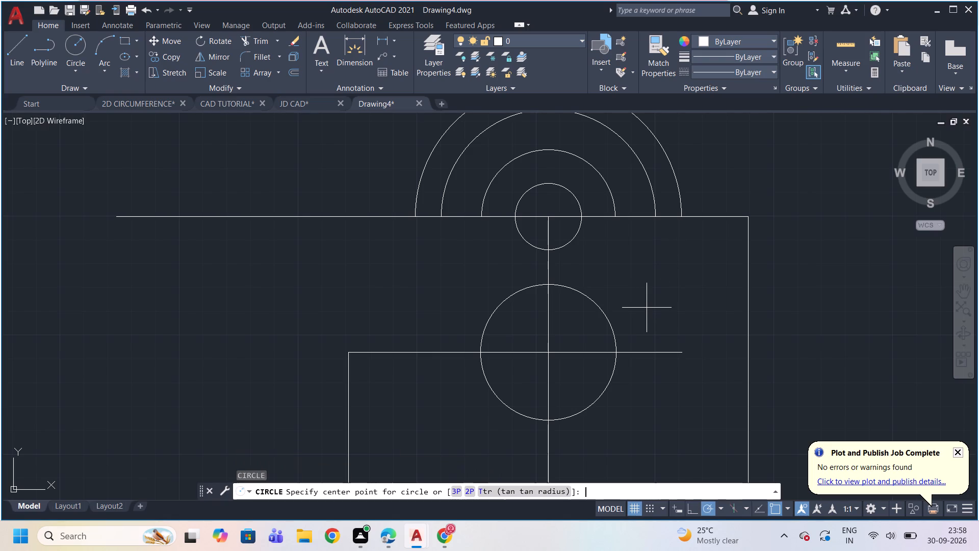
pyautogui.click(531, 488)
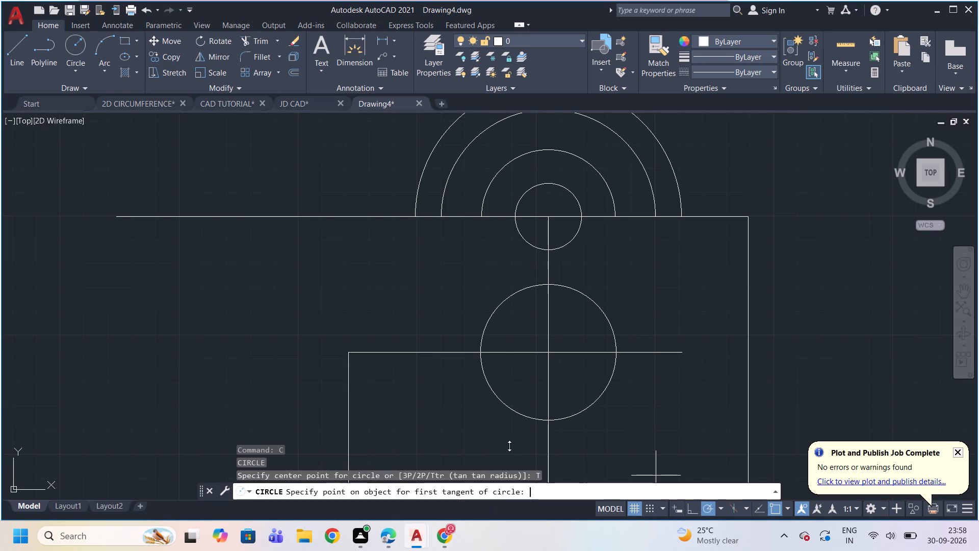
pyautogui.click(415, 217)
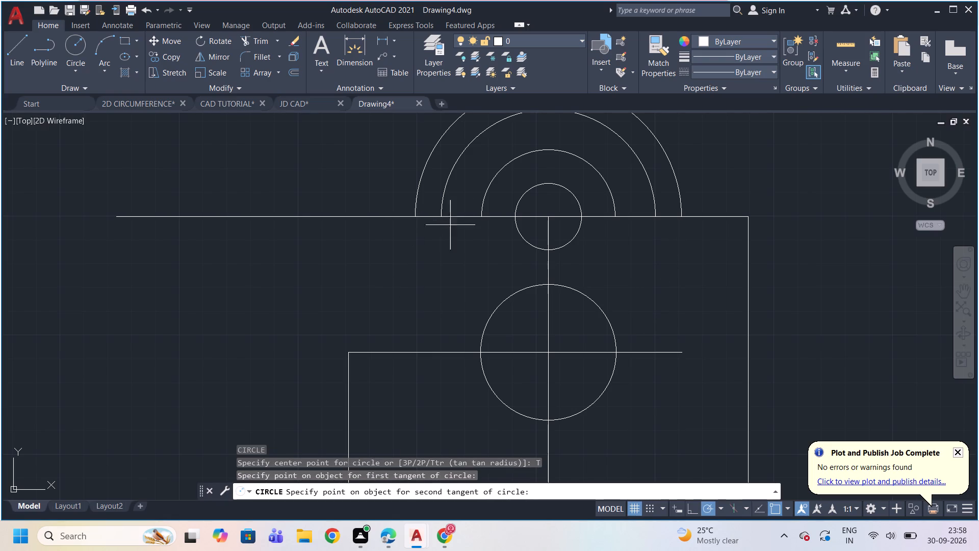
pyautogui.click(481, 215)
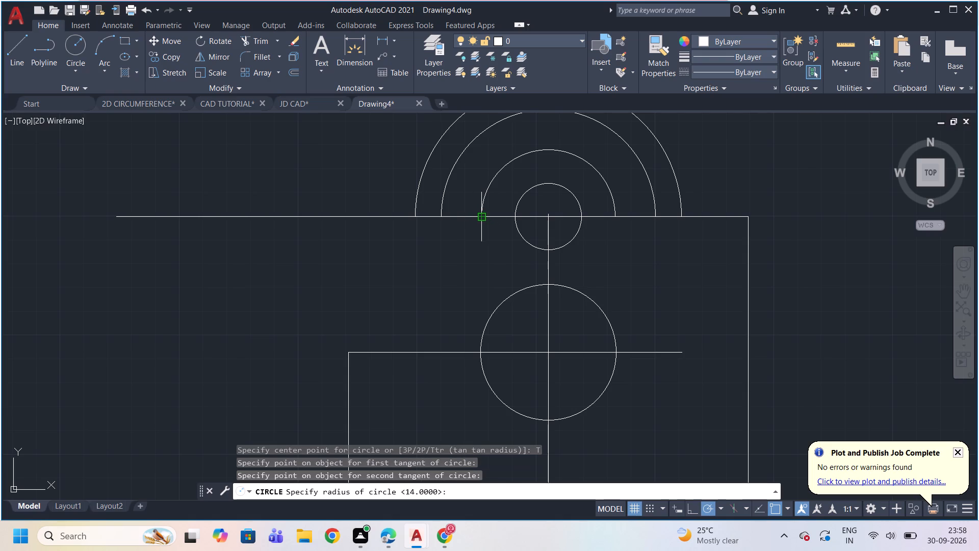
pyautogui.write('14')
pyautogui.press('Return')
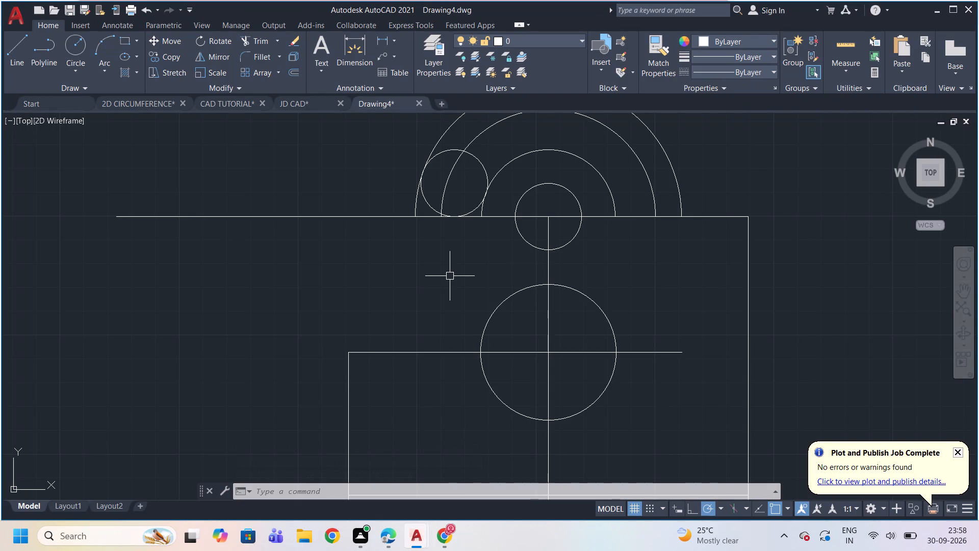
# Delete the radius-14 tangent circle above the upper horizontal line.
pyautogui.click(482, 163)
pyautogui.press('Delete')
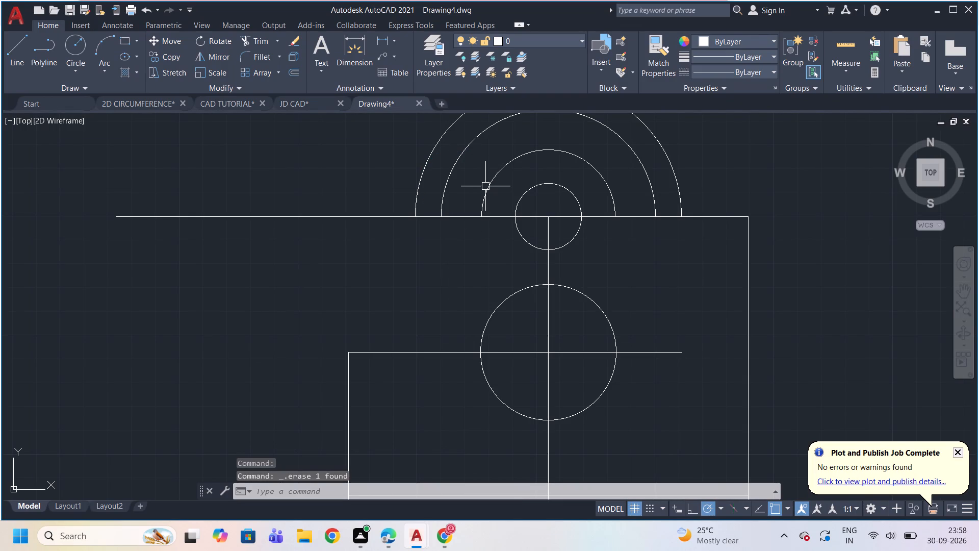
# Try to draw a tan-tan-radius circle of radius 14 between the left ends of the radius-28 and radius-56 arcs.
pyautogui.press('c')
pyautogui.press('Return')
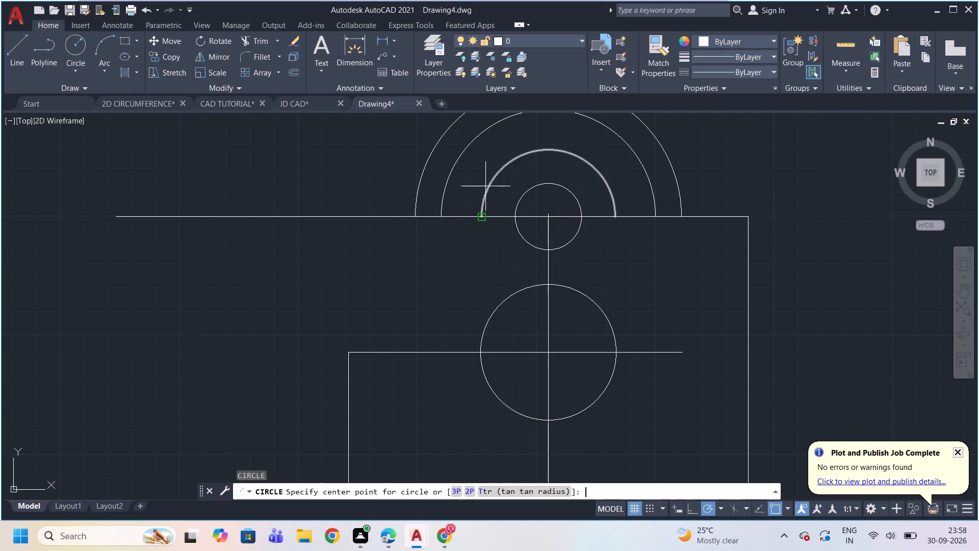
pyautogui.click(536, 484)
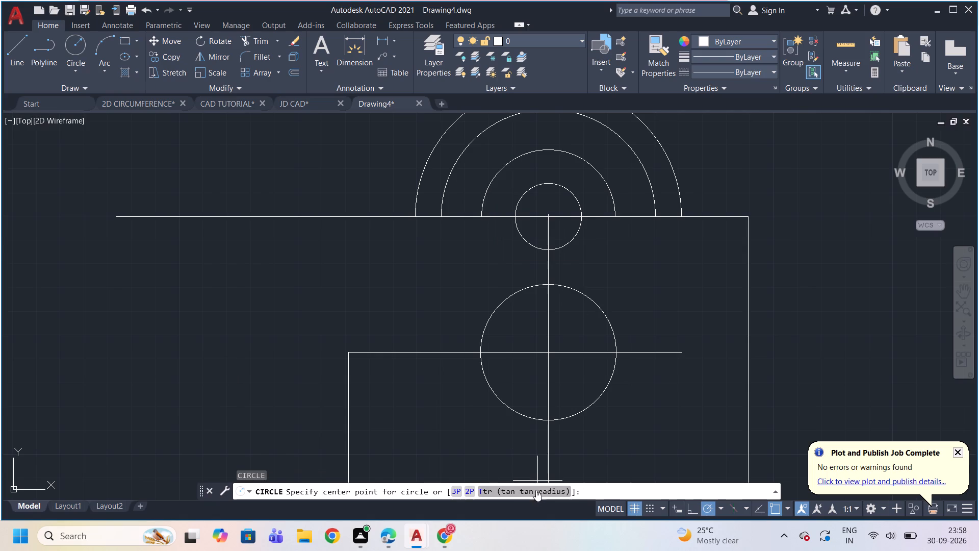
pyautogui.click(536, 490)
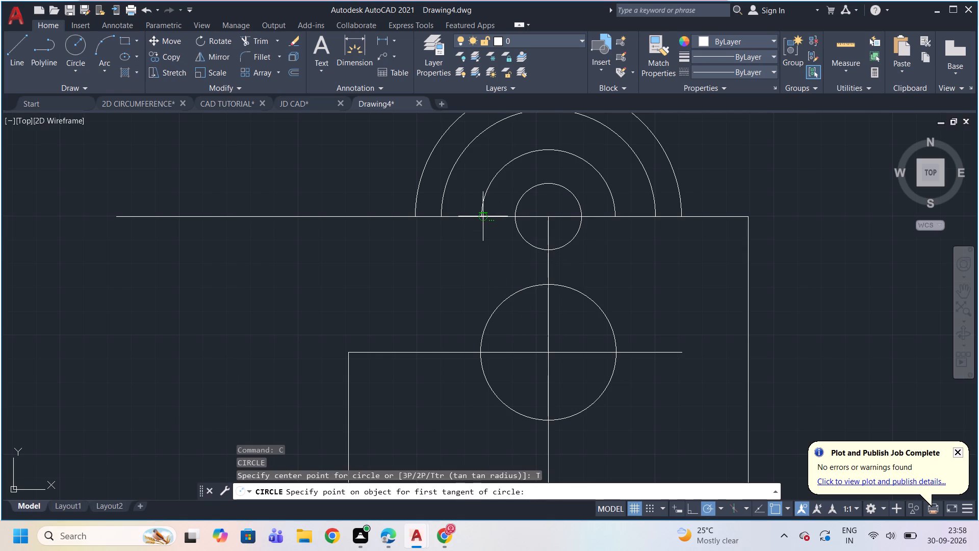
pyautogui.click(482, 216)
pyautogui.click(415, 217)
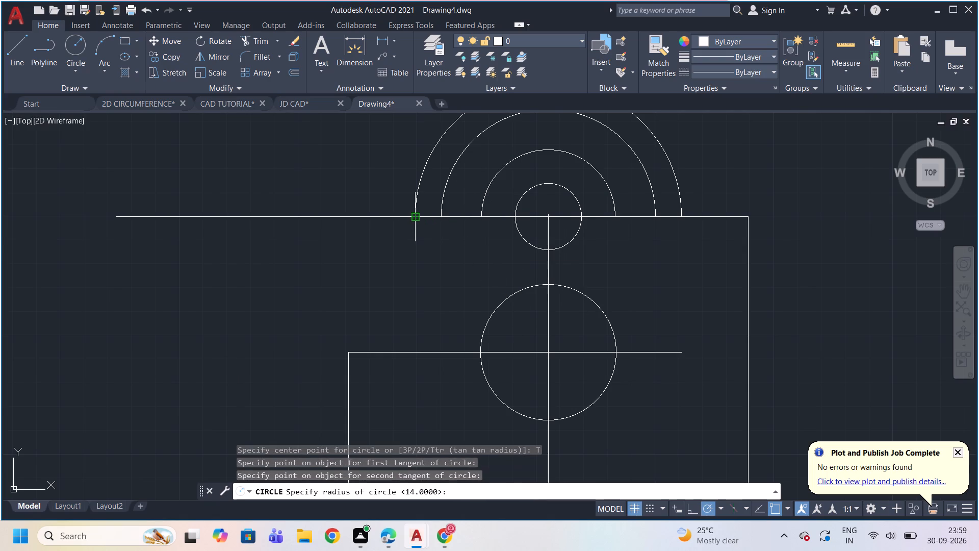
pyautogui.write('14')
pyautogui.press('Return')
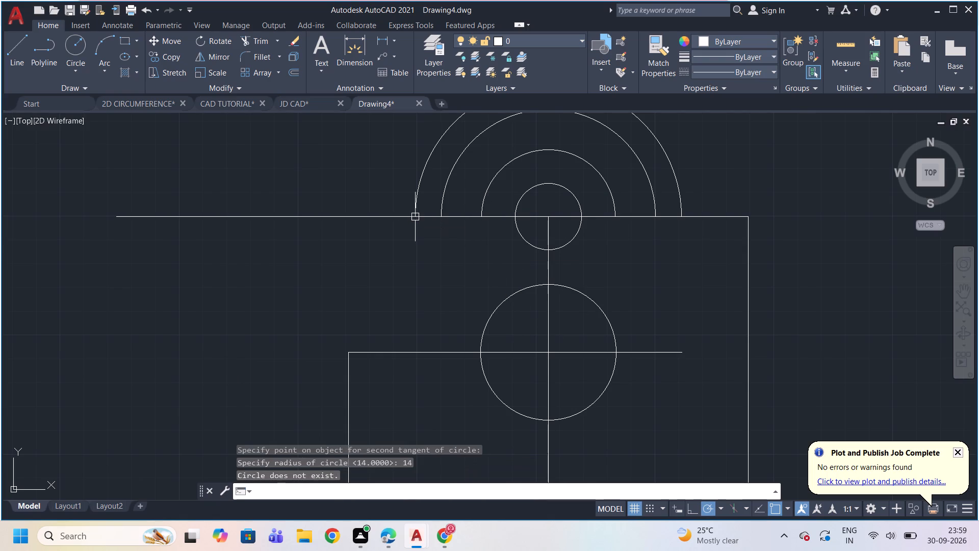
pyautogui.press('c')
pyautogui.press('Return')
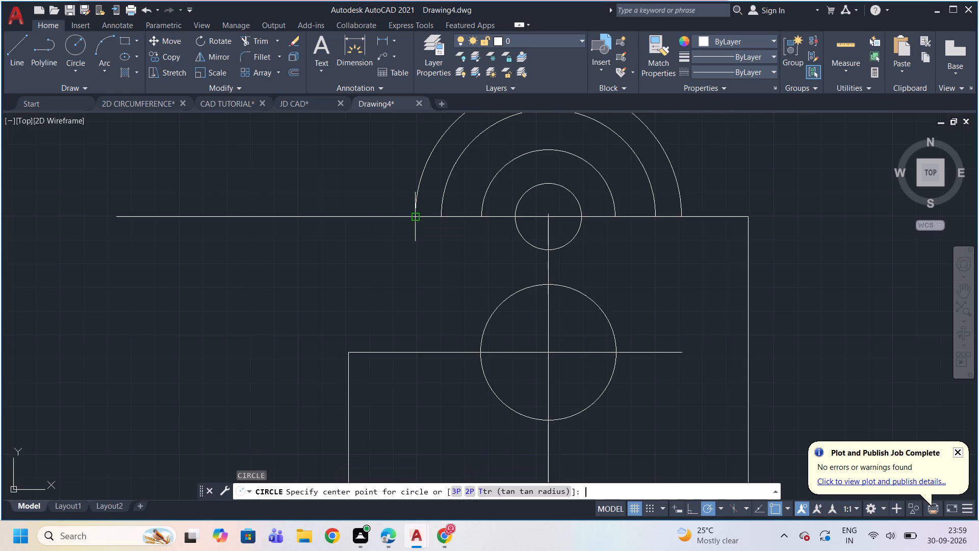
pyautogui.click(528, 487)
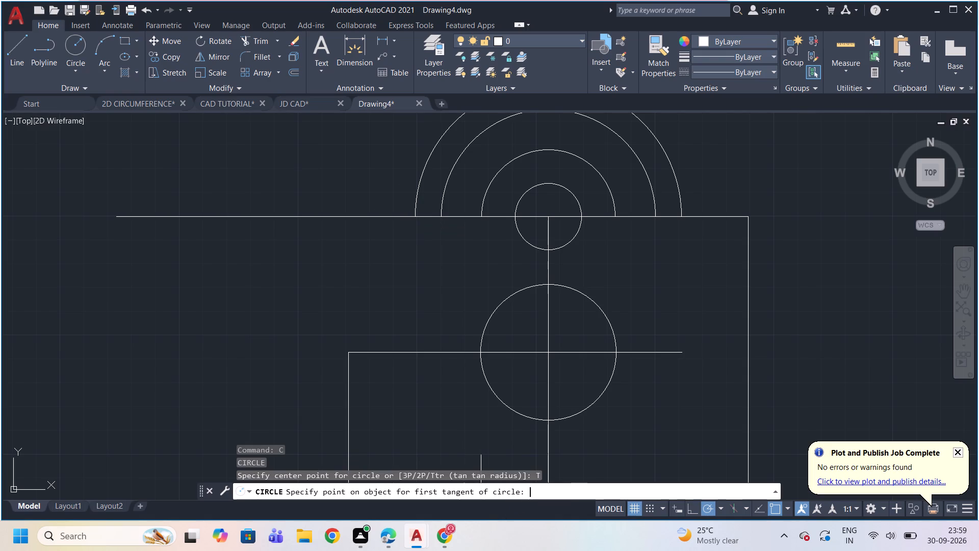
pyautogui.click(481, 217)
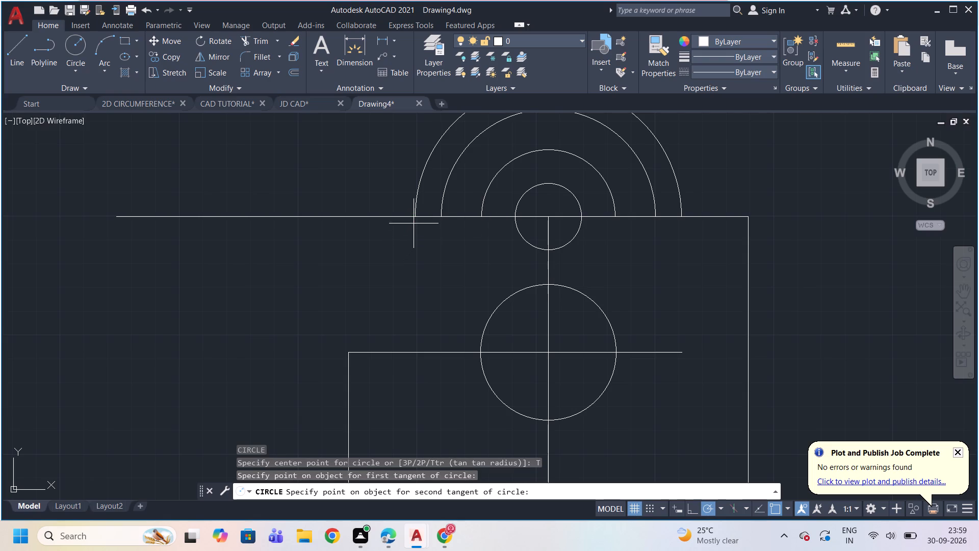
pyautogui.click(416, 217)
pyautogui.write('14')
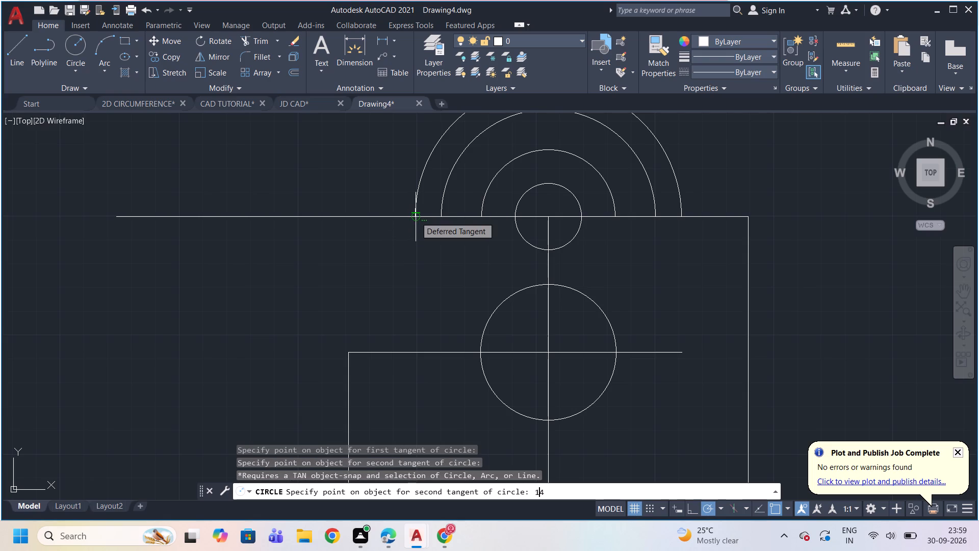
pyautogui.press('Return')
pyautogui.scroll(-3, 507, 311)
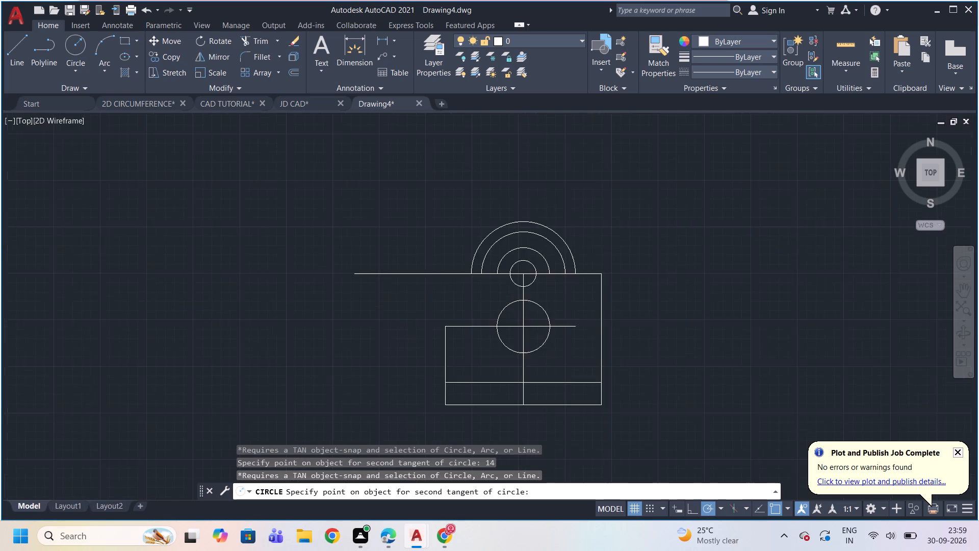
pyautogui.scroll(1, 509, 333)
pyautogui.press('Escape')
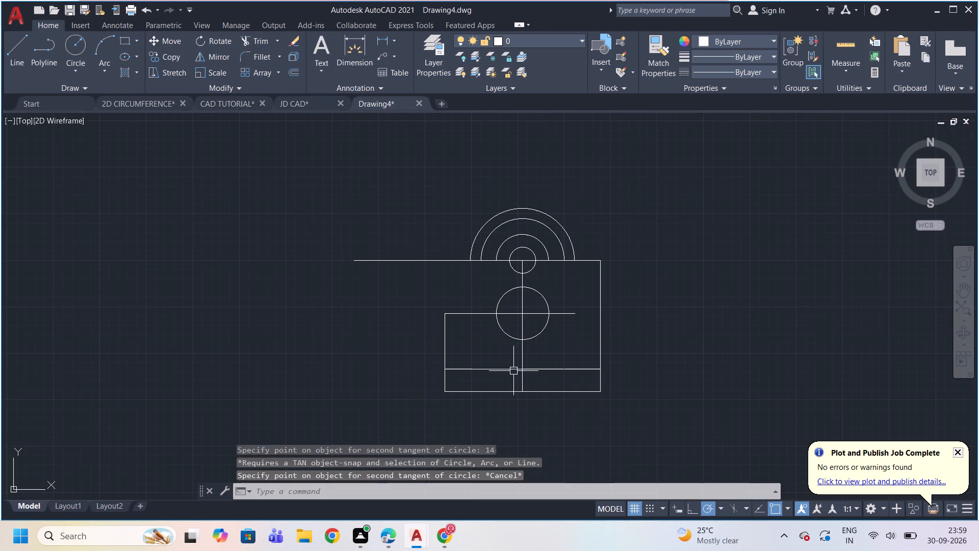
# Draw a three-point arc bulging below the upper horizontal line to join the left ends of the radius-56 and radius-28 arcs.
pyautogui.scroll(1, 550, 416)
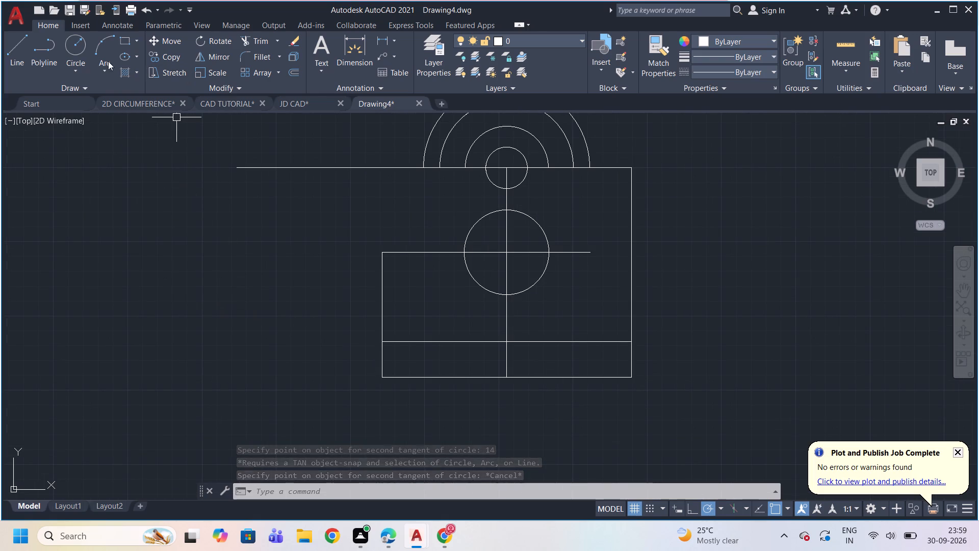
pyautogui.click(103, 60)
pyautogui.click(131, 93)
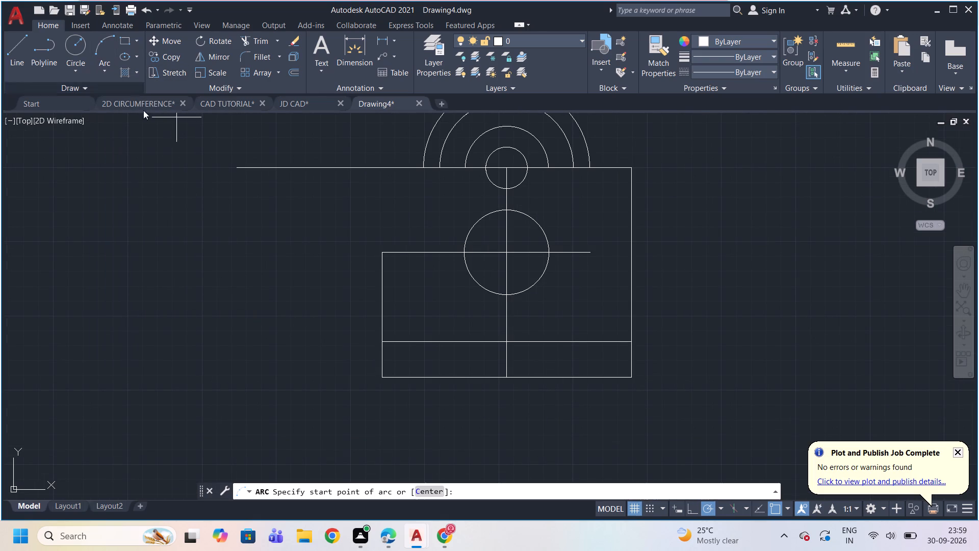
pyautogui.click(423, 168)
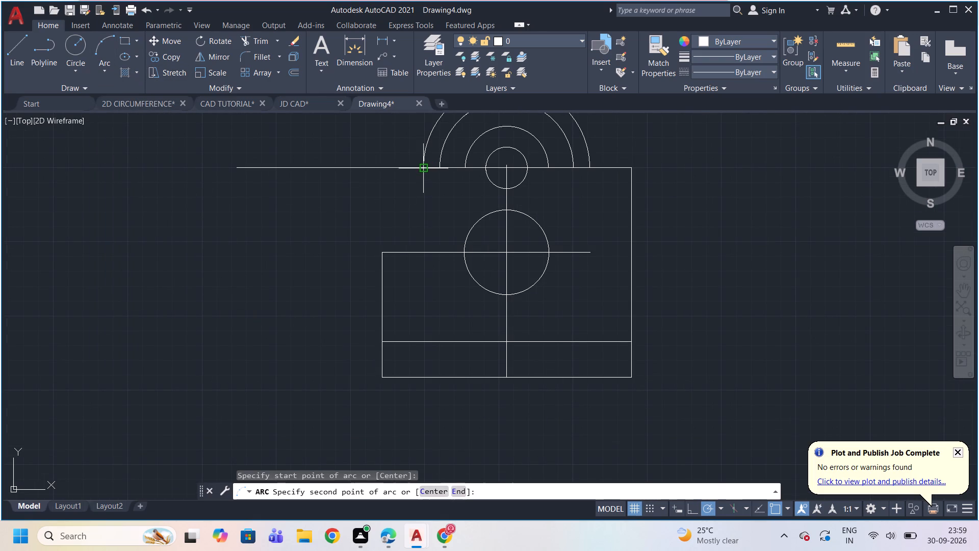
pyautogui.click(451, 188)
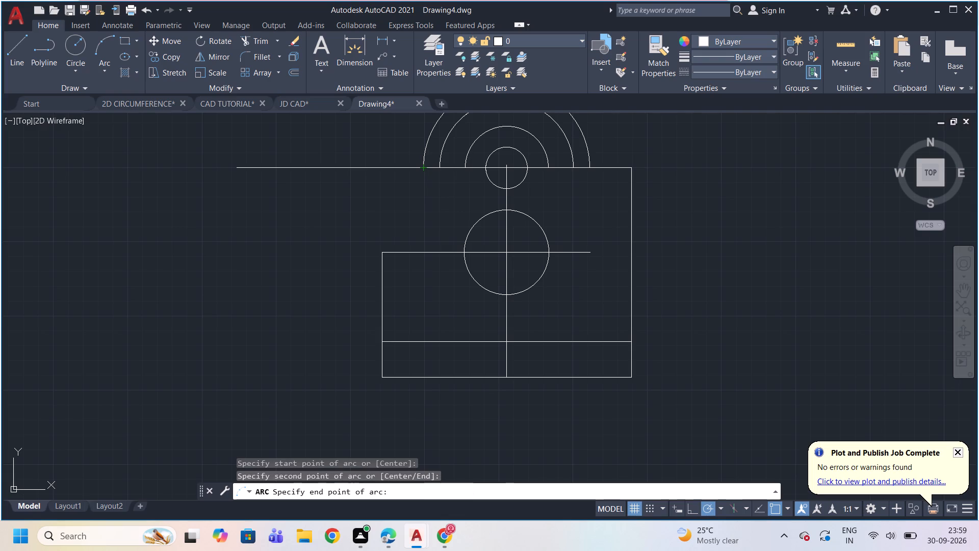
pyautogui.click(465, 166)
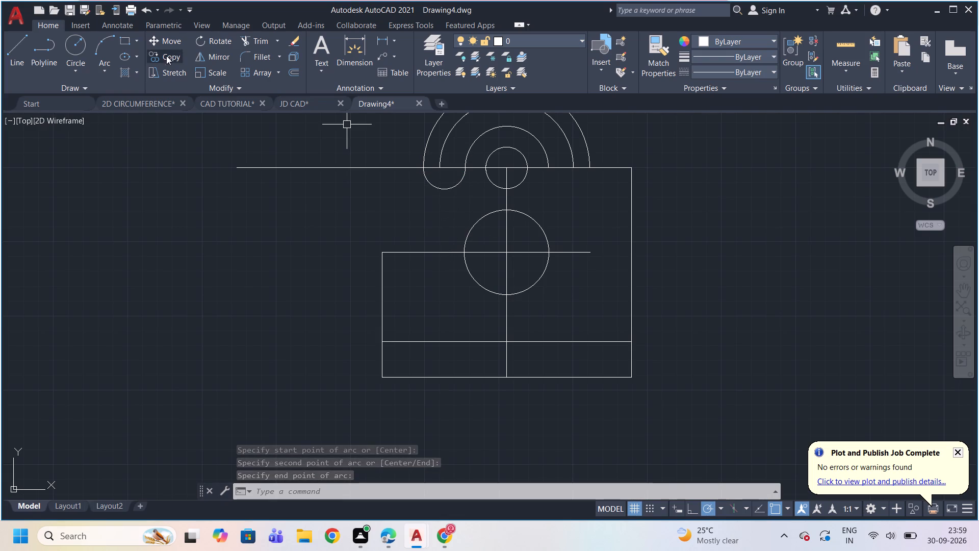
# Draw a three-point arc bulging below the upper horizontal line to join the right ends of the radius-28 and radius-56 arcs.
pyautogui.click(106, 62)
pyautogui.click(141, 90)
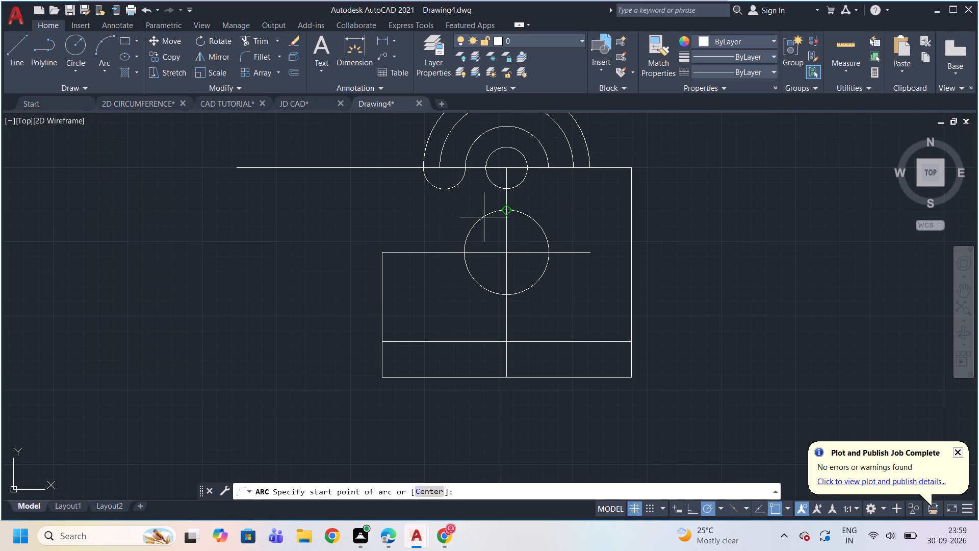
pyautogui.click(549, 168)
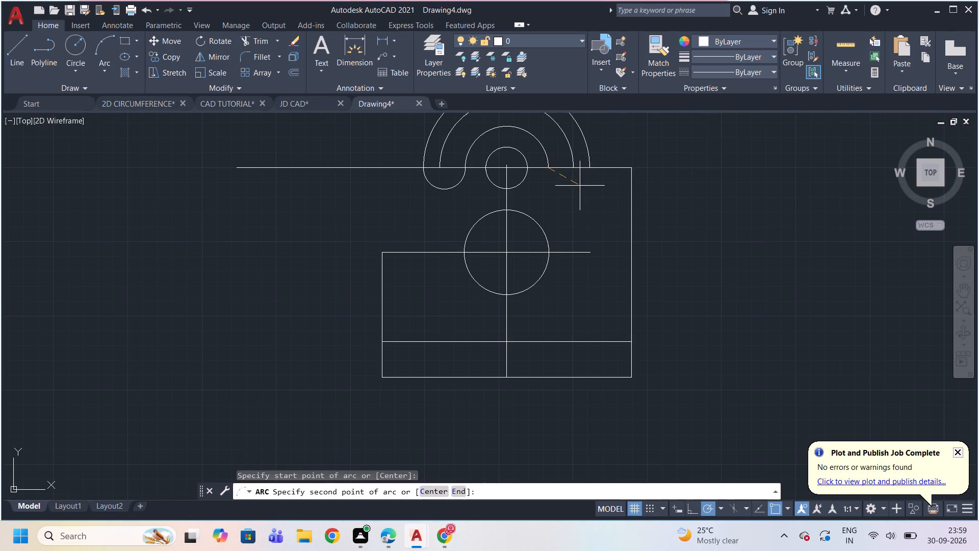
pyautogui.click(582, 183)
pyautogui.click(589, 170)
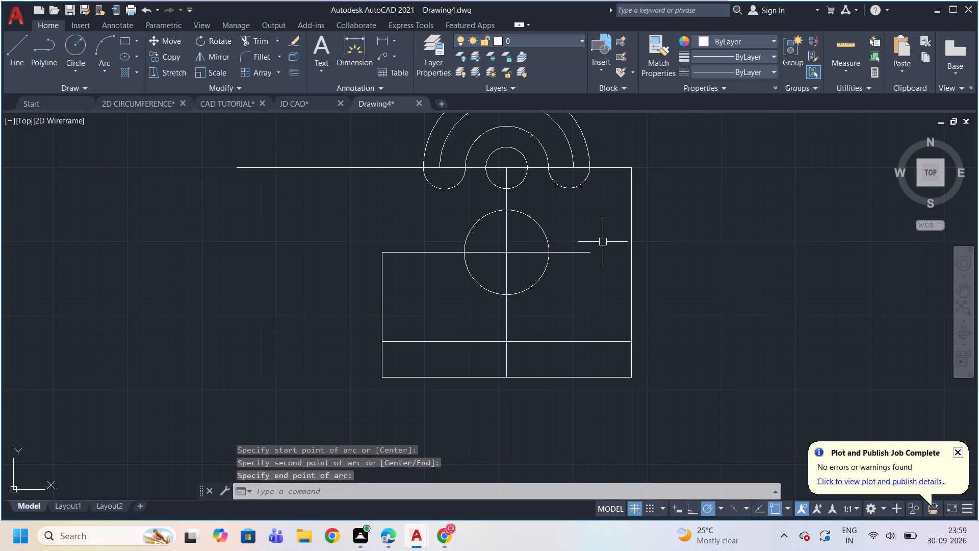
# Draw a circle of radius 70 concentric with the arcs at the top of the vertical centre line.
pyautogui.scroll(-1, 604, 253)
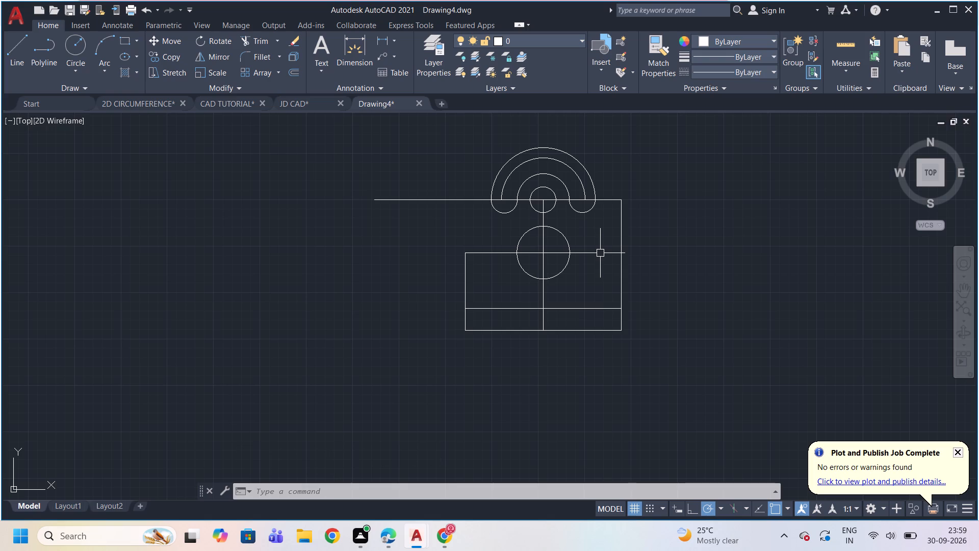
pyautogui.press('c')
pyautogui.press('Return')
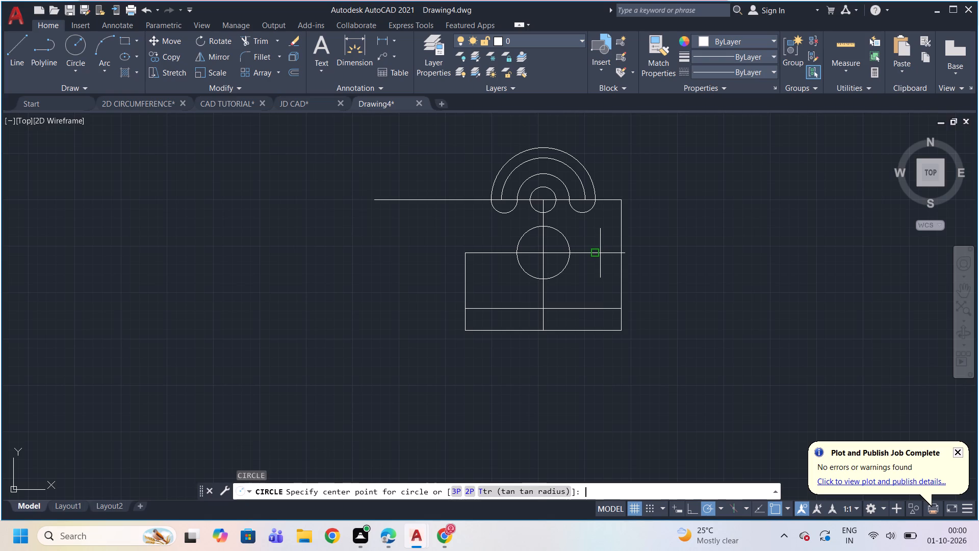
pyautogui.click(540, 199)
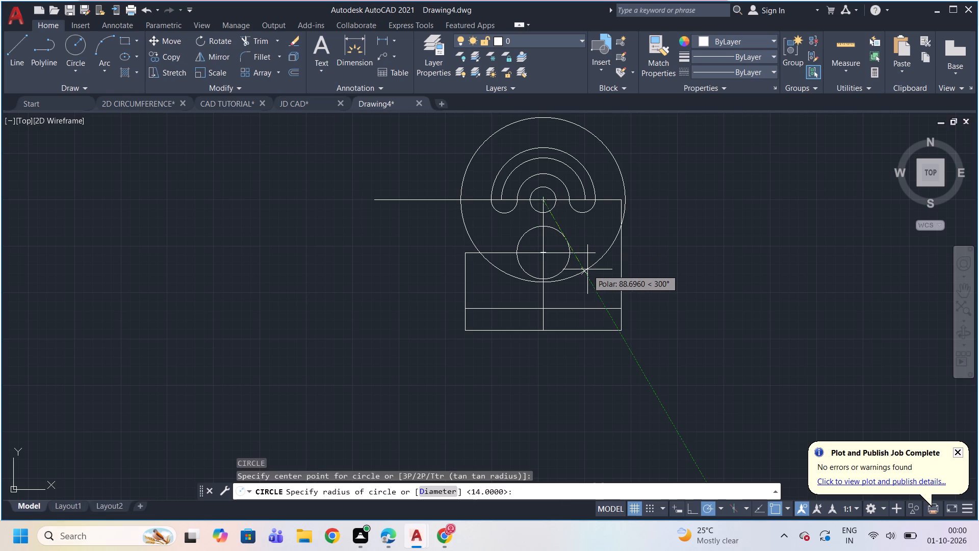
pyautogui.write('70')
pyautogui.press('Return')
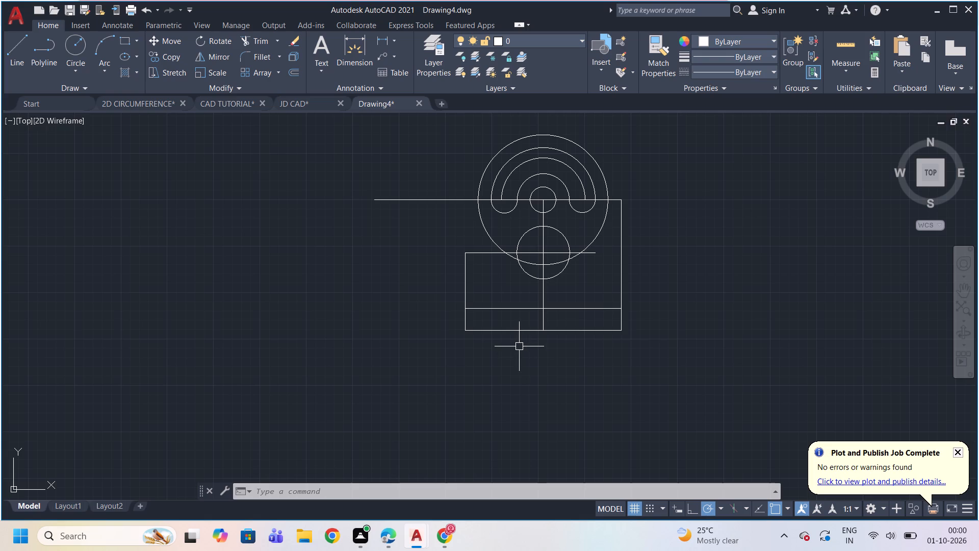
# Draw a tan-tan-radius circle of radius 10 tangent to the left side line and the top line of the base.
pyautogui.press('c')
pyautogui.press('Return')
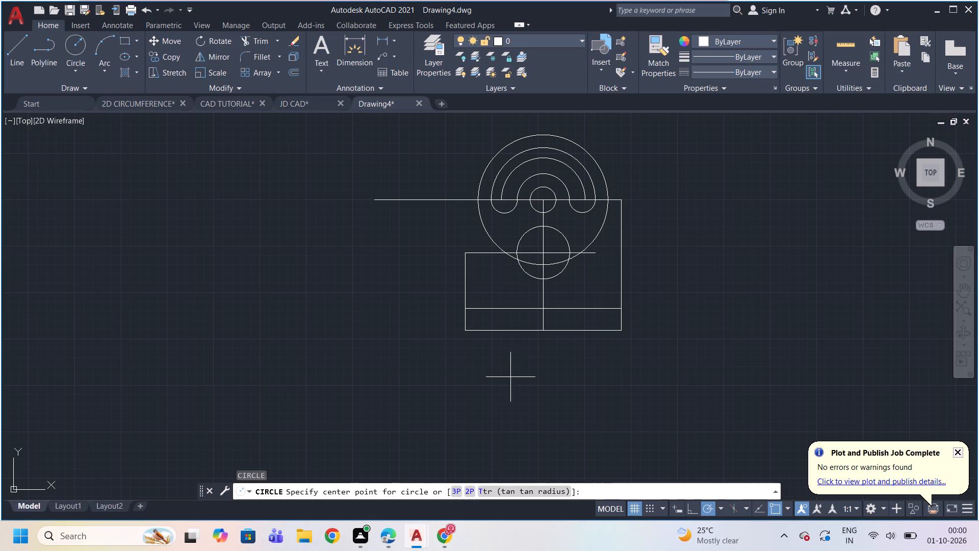
pyautogui.click(523, 489)
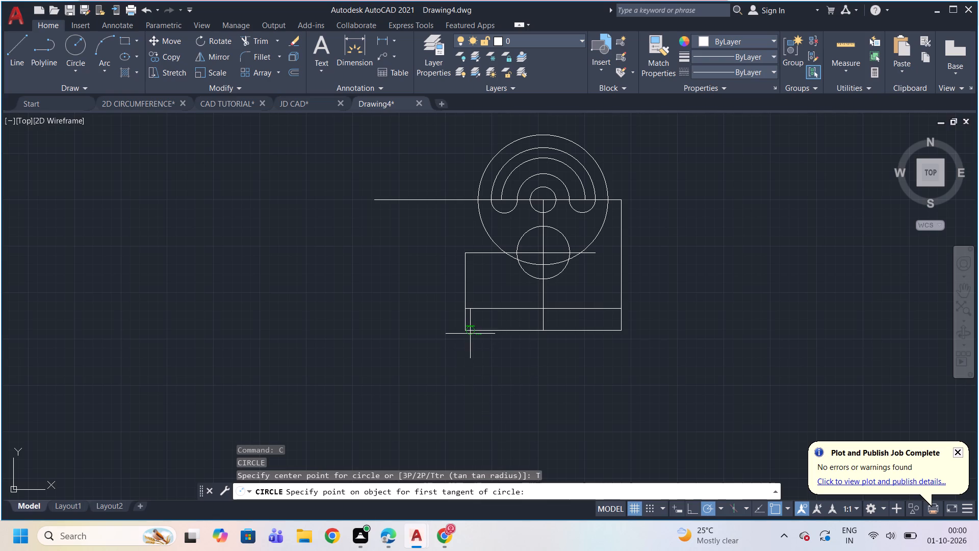
pyautogui.scroll(2, 472, 332)
pyautogui.click(452, 291)
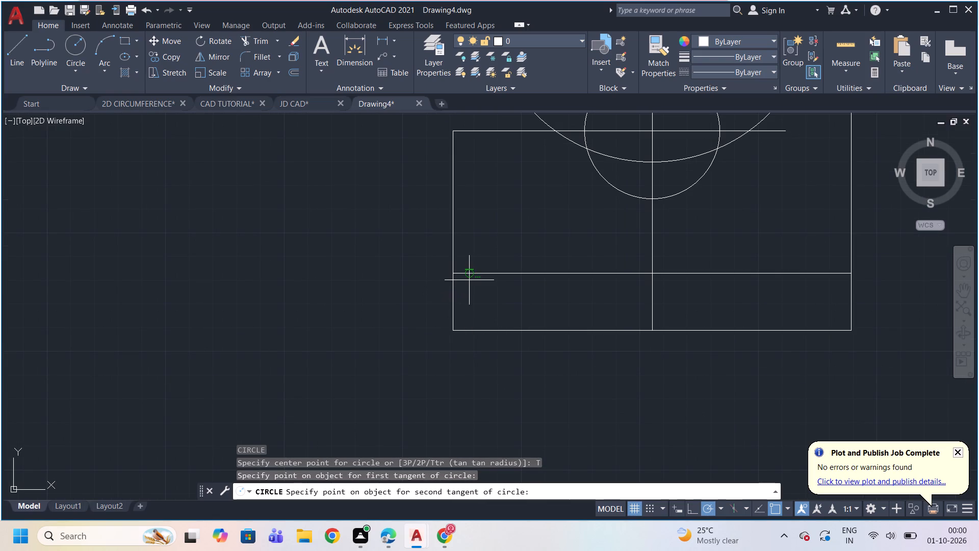
pyautogui.click(471, 273)
pyautogui.write('10')
pyautogui.press('Return')
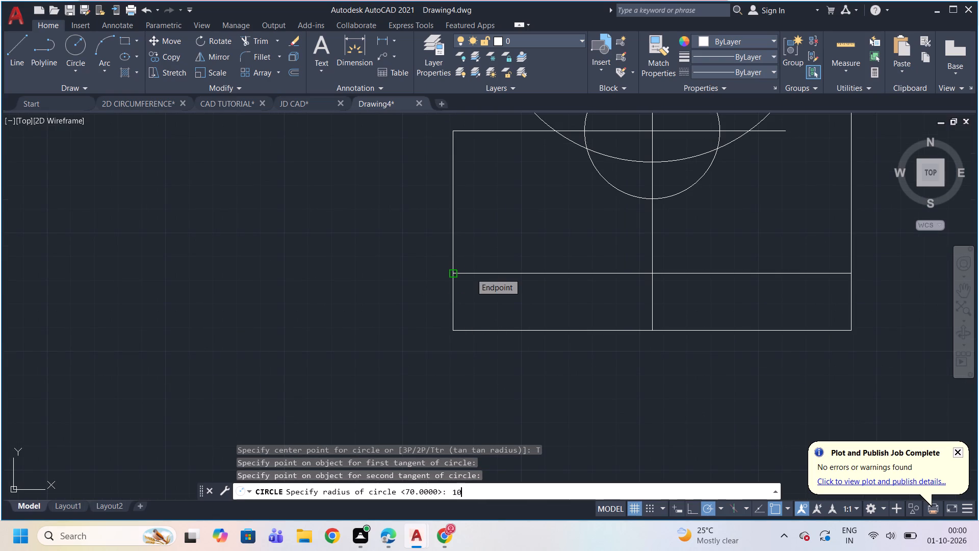
# Draw a tan-tan-radius circle of radius 10 tangent to the right side line and the top line of the base.
pyautogui.press('c')
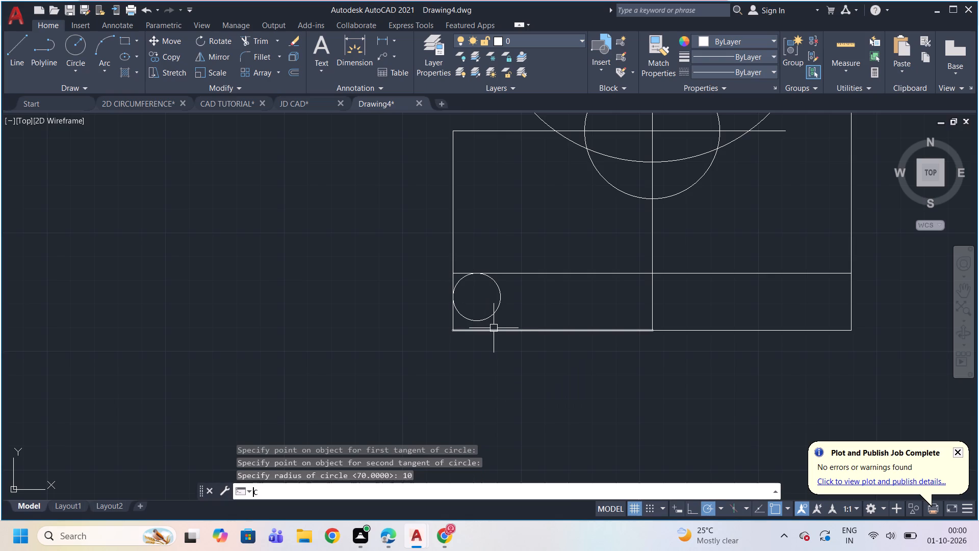
pyautogui.press('Return')
pyautogui.click(547, 489)
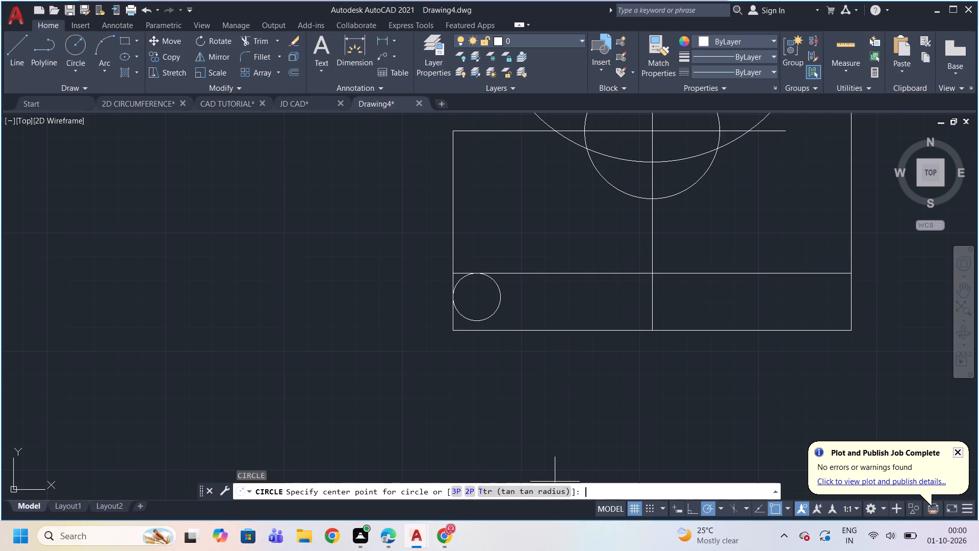
pyautogui.click(847, 292)
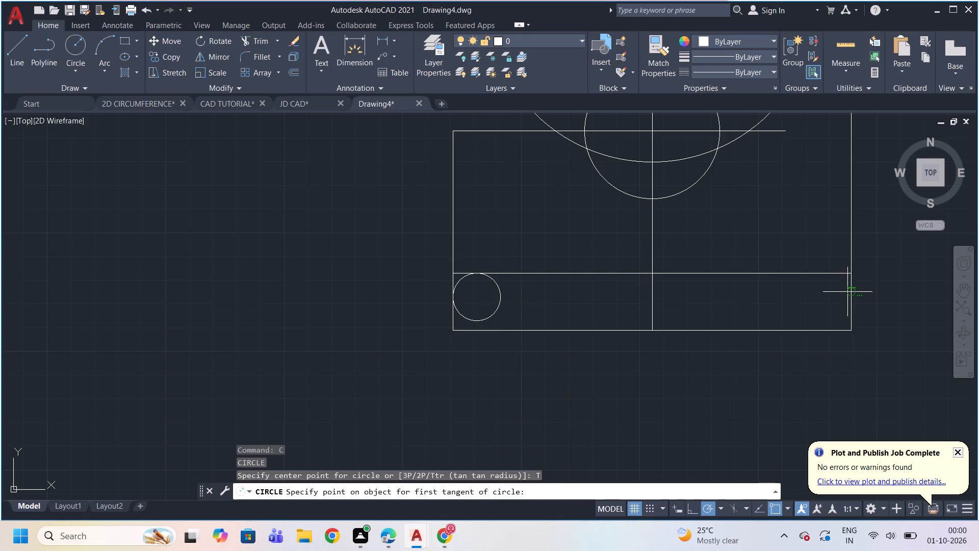
pyautogui.click(834, 276)
pyautogui.write('10')
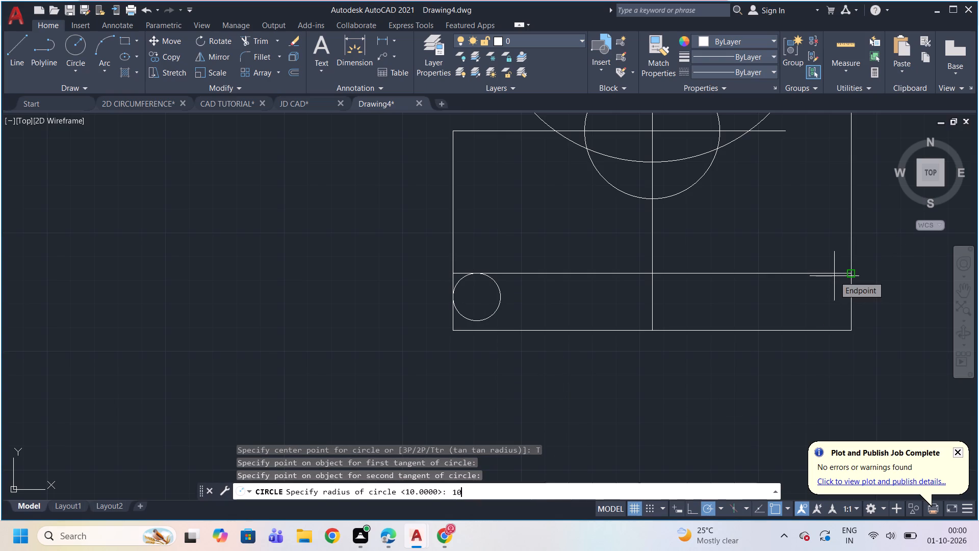
pyautogui.press('Return')
# Trim both radius-10 circles to rounded corner arcs and trim the base's top line ends that extend beyond them.
pyautogui.write('TR')
pyautogui.press('Return')
pyautogui.press('Return')
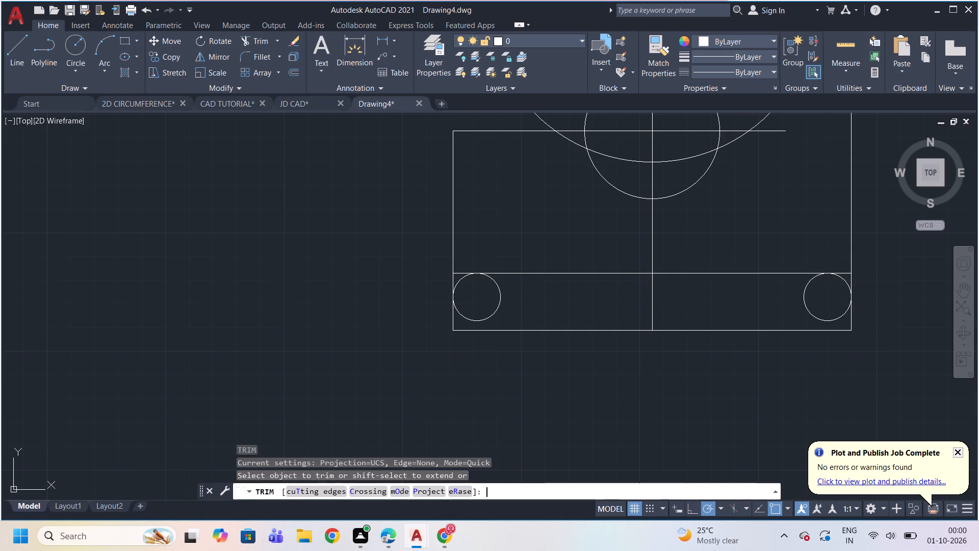
pyautogui.click(486, 315)
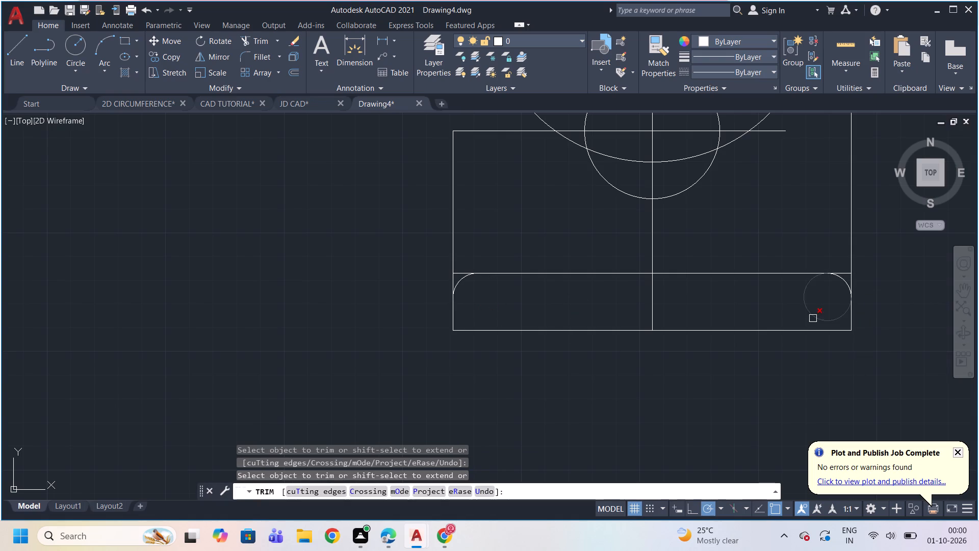
pyautogui.click(814, 313)
pyautogui.scroll(2, 843, 292)
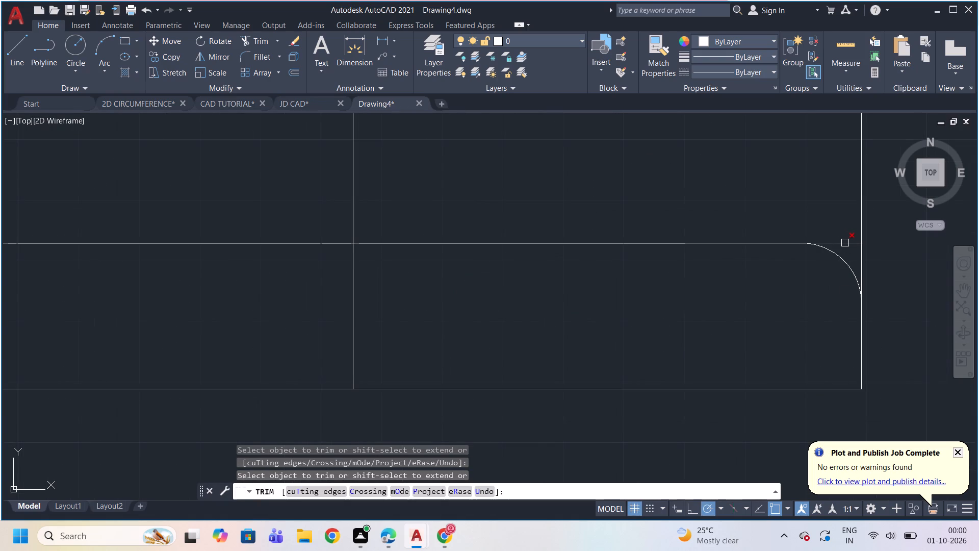
pyautogui.click(845, 243)
pyautogui.scroll(-2, 552, 355)
pyautogui.scroll(2, 270, 317)
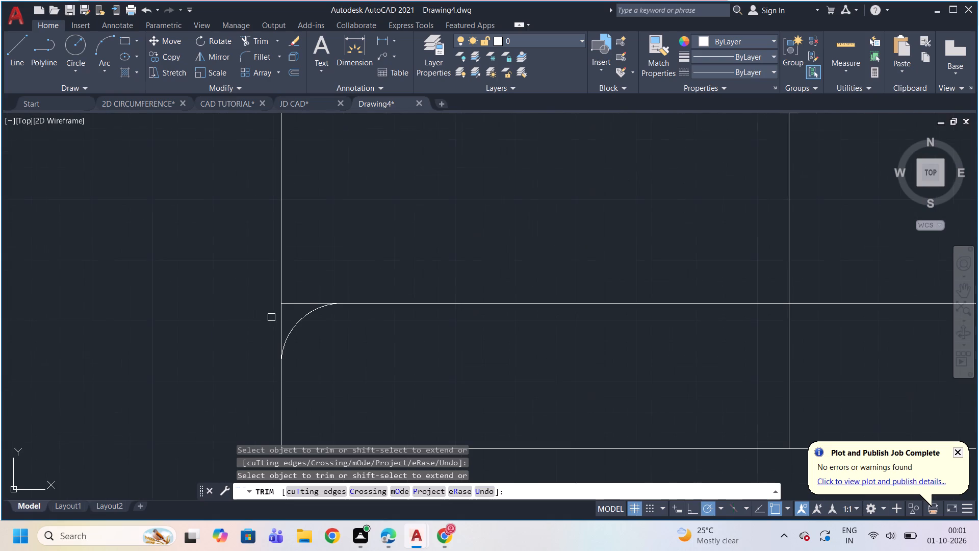
pyautogui.click(300, 302)
pyautogui.scroll(-3, 320, 300)
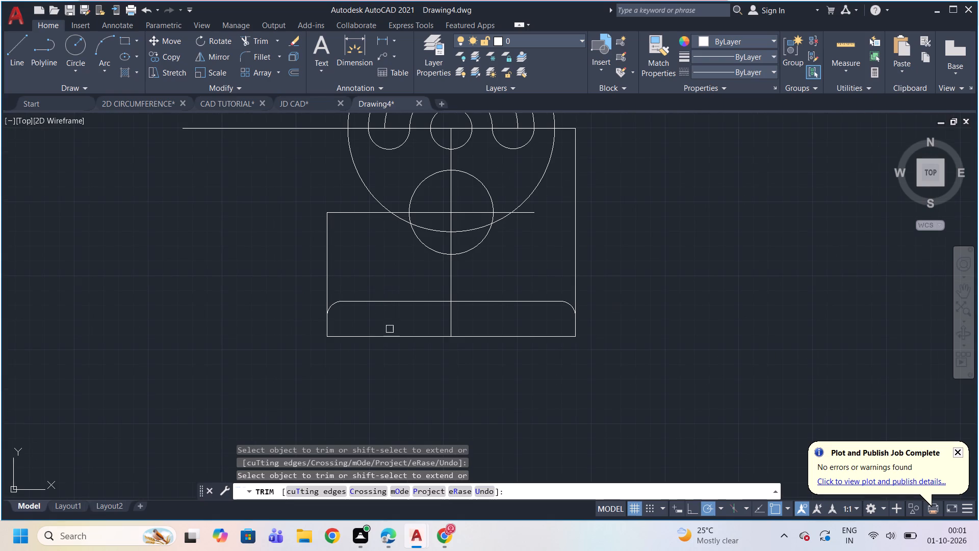
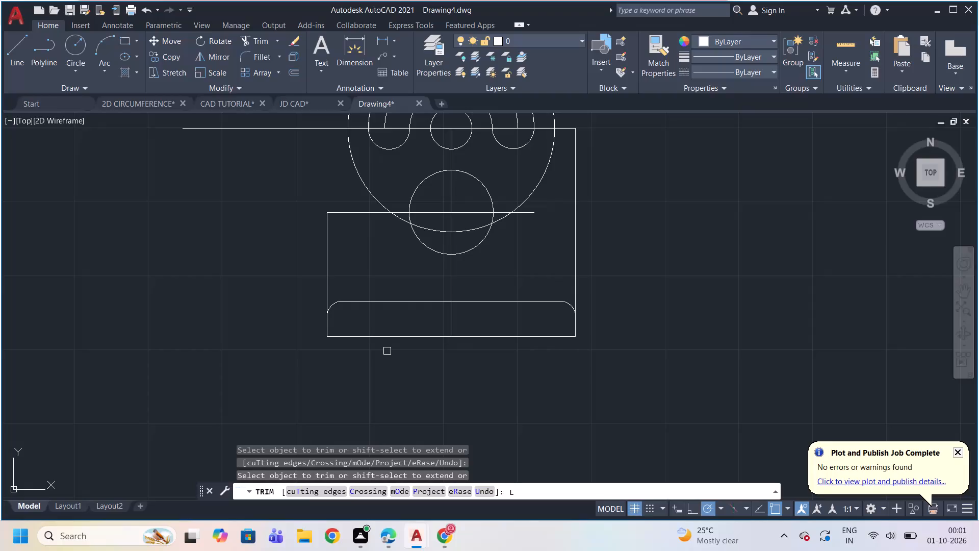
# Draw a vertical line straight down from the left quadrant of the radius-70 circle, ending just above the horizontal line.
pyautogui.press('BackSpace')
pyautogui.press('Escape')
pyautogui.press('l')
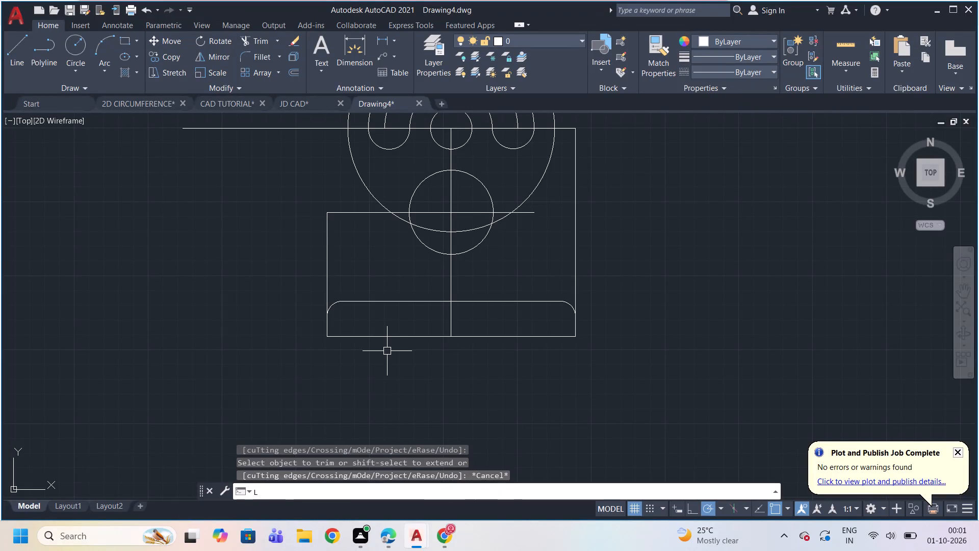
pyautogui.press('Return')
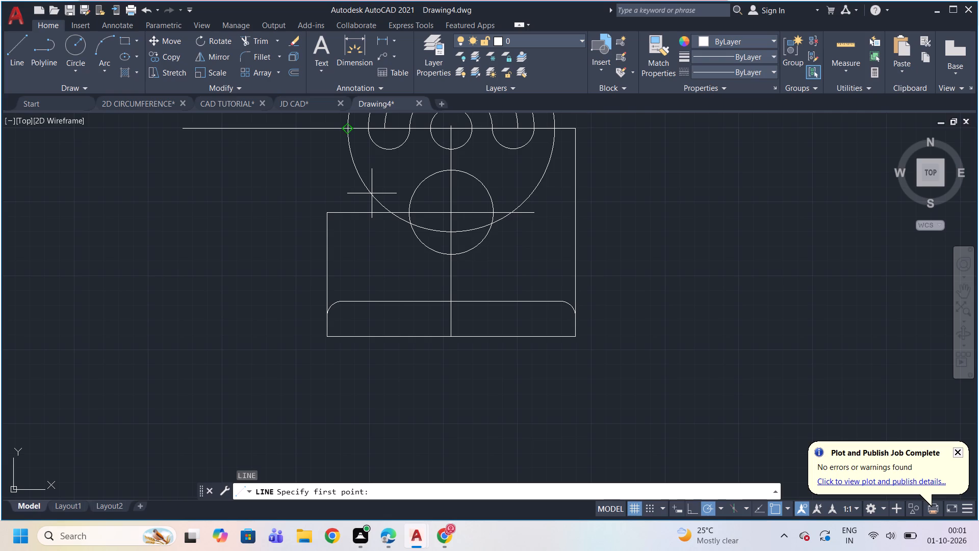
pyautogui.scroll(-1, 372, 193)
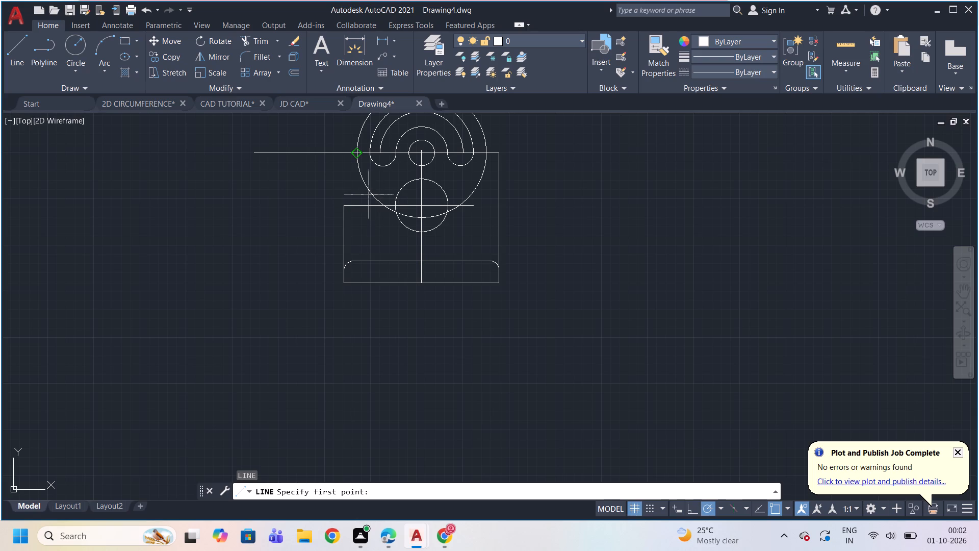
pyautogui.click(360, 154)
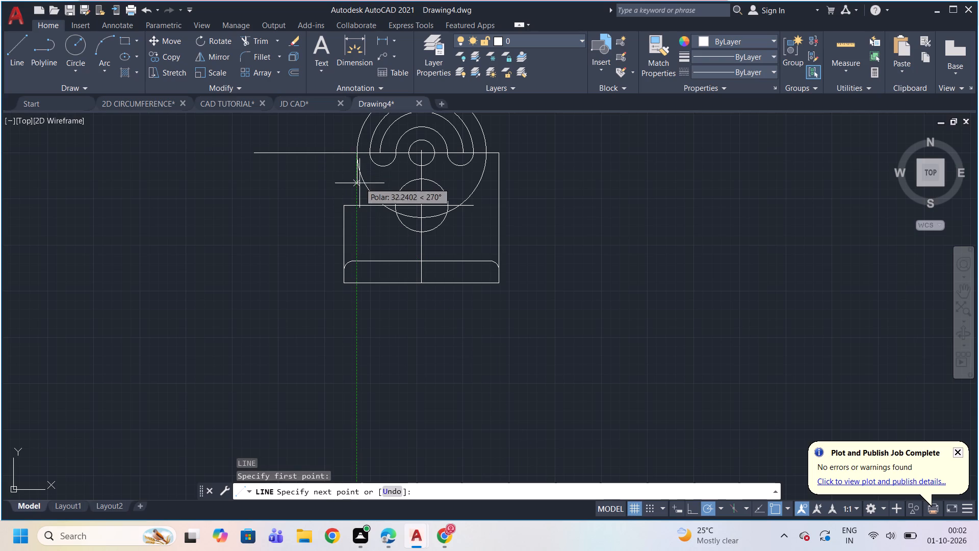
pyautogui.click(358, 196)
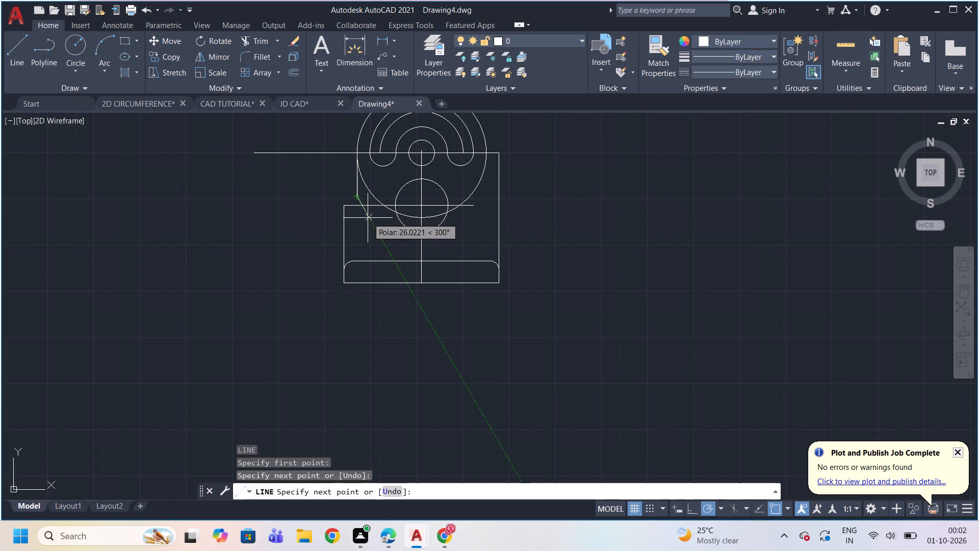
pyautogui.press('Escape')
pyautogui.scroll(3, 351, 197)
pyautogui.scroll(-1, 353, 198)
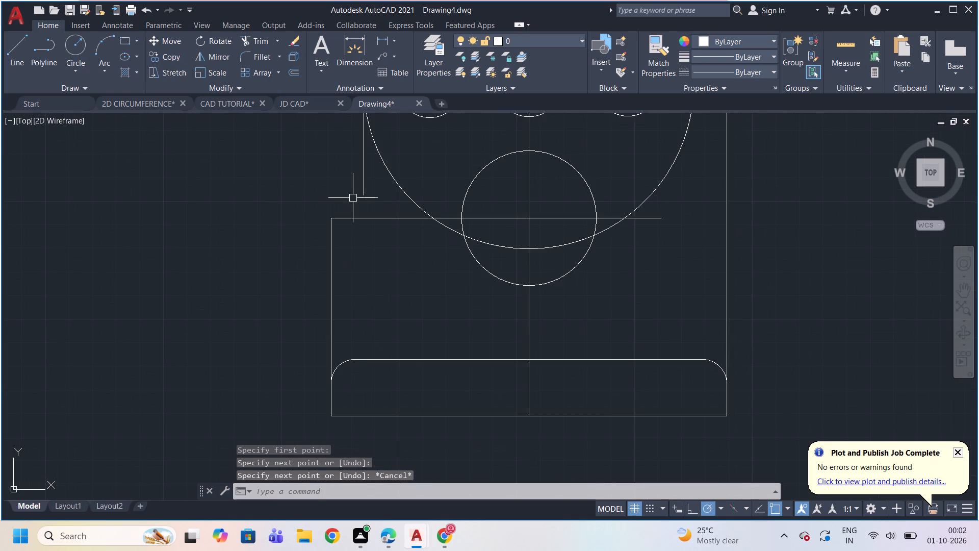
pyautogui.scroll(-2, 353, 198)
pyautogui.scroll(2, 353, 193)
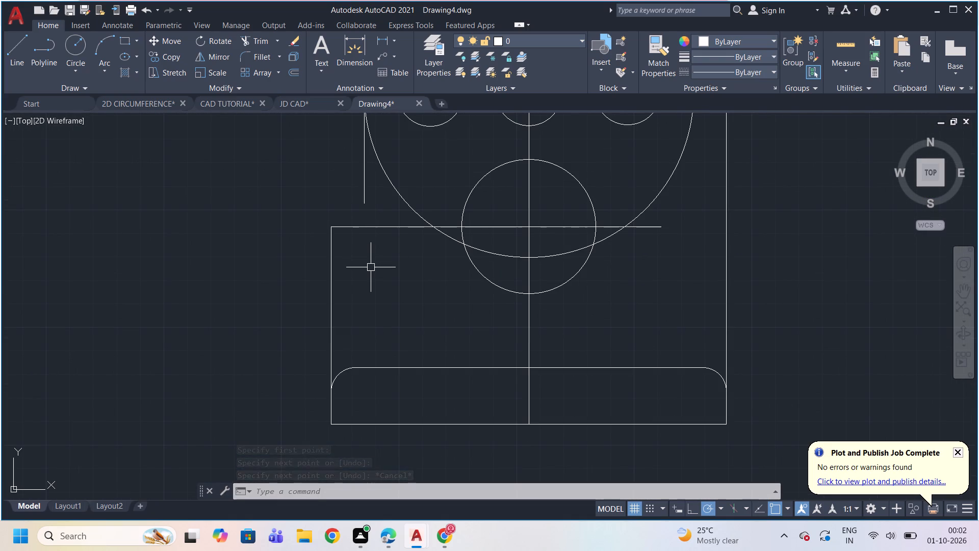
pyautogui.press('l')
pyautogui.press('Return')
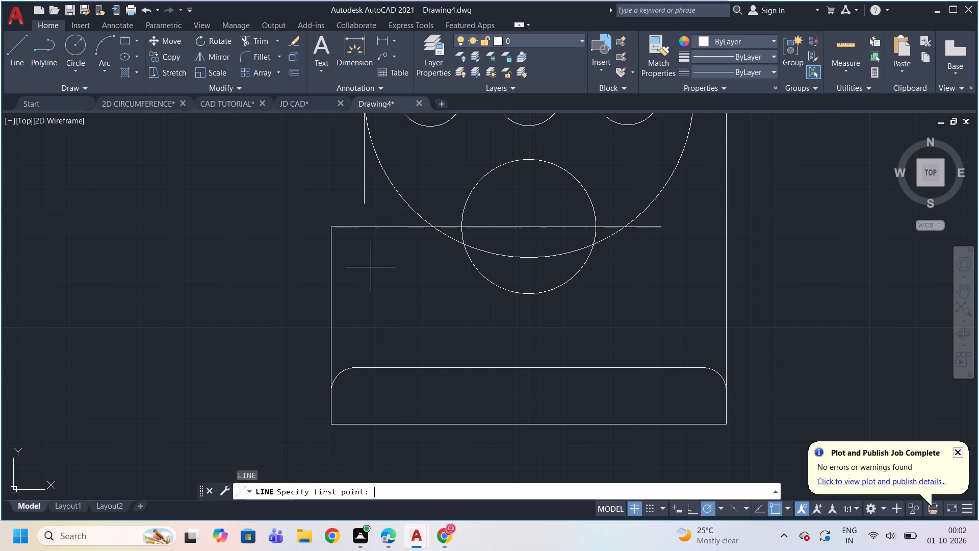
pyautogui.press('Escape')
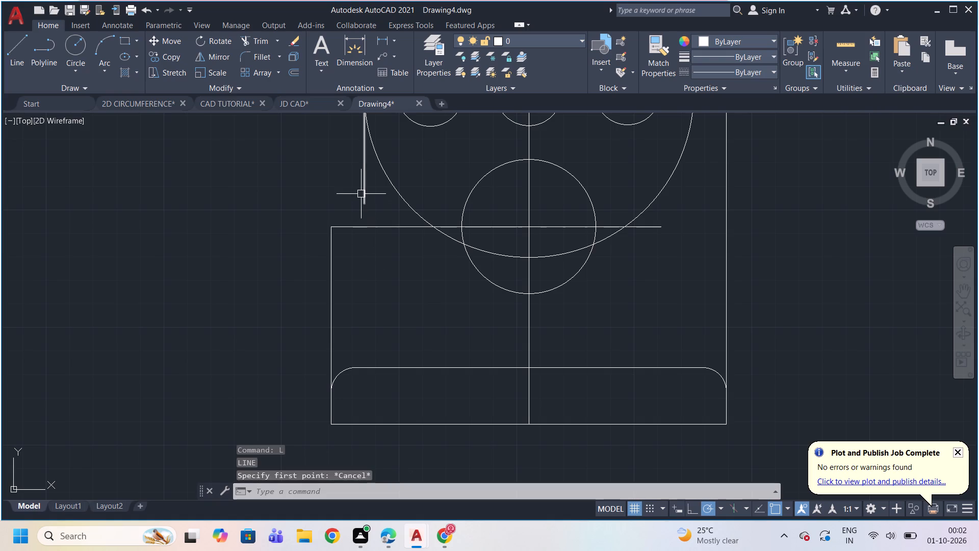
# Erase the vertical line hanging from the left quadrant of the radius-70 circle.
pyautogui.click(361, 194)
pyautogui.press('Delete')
# Draw lines from the radius-70 circle's left quadrant: about 35 down, about 10 right to the circle, and down to just above the base.
pyautogui.scroll(-2, 372, 227)
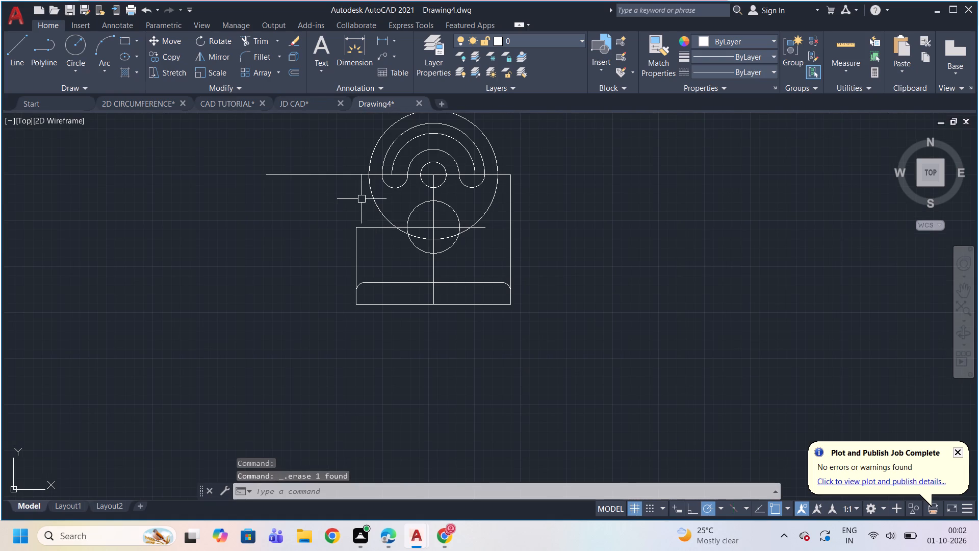
pyautogui.scroll(1, 362, 199)
pyautogui.press('l')
pyautogui.press('Return')
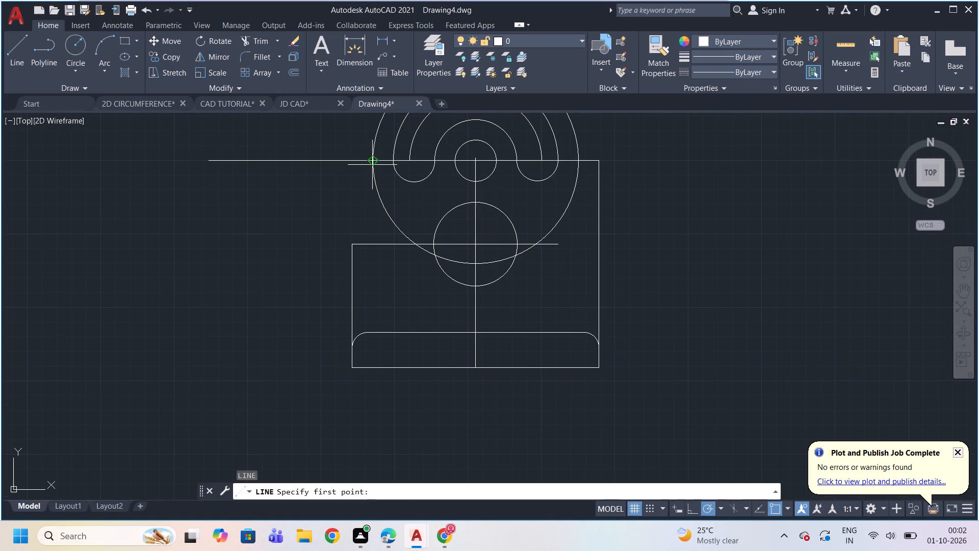
pyautogui.click(371, 161)
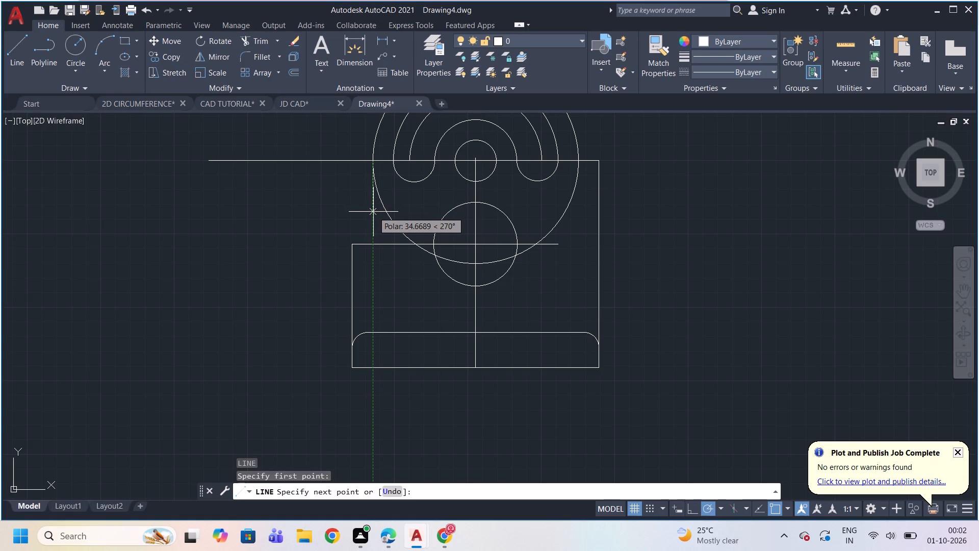
pyautogui.click(373, 212)
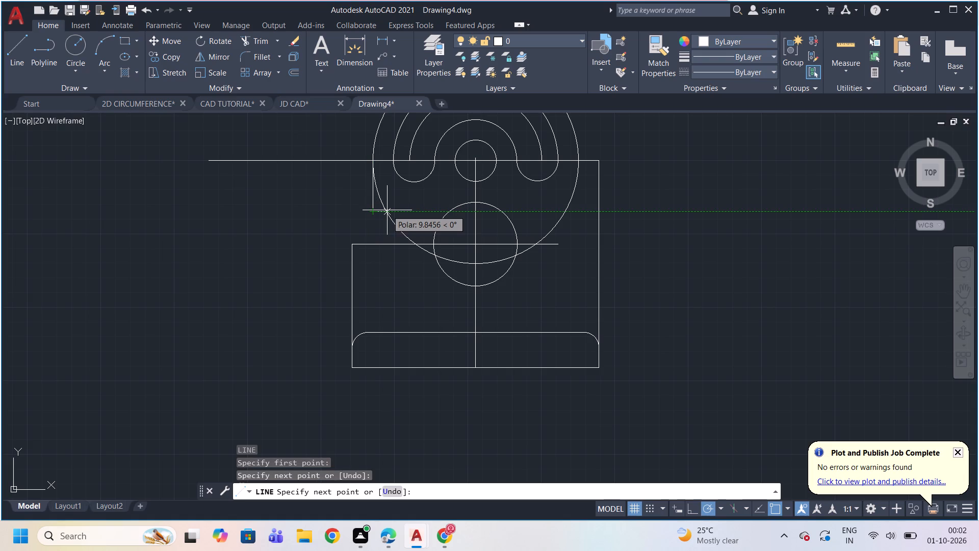
pyautogui.click(387, 210)
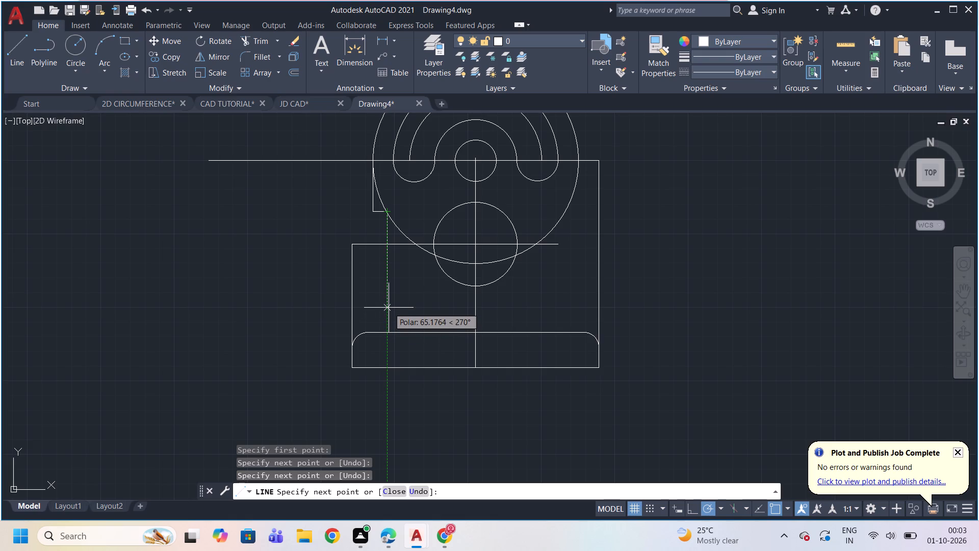
pyautogui.click(389, 312)
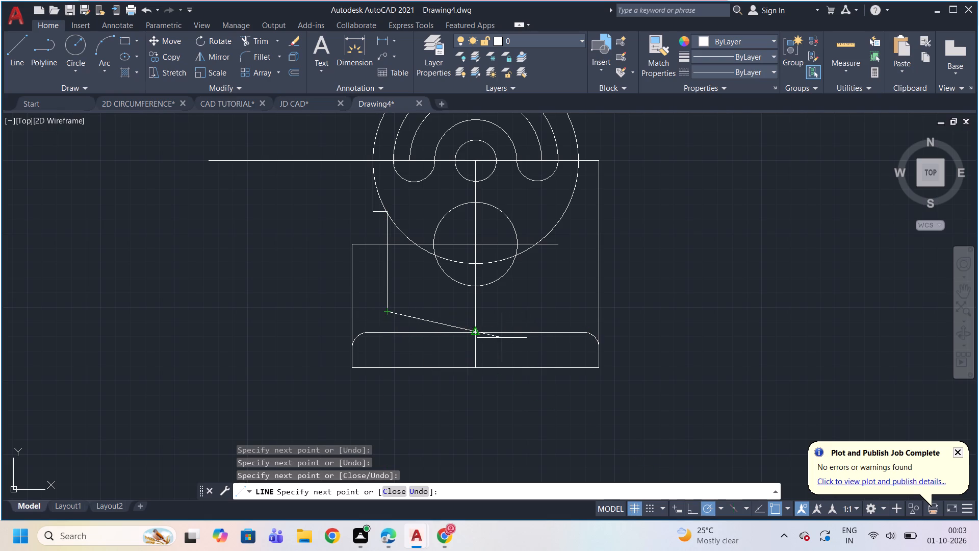
pyautogui.press('Escape')
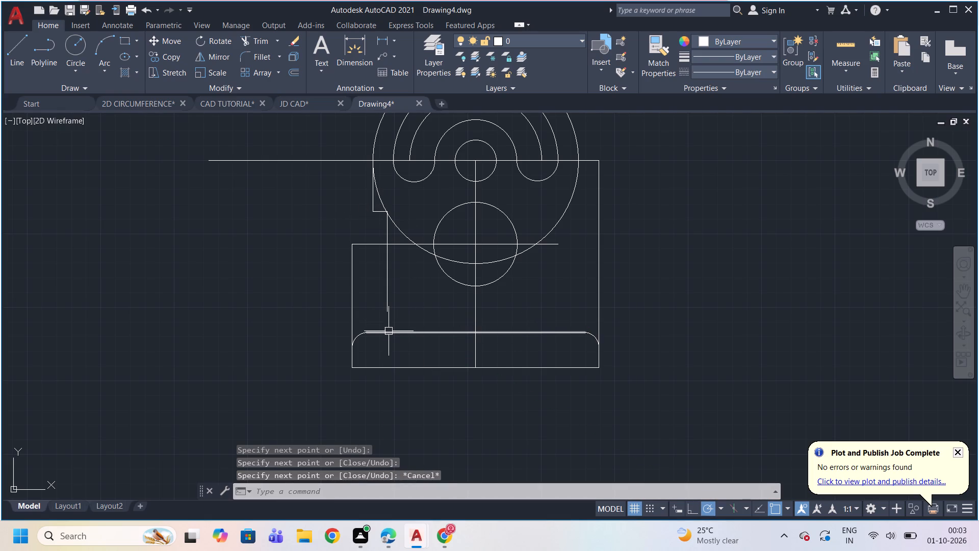
# Draw the matching right vertical line from the radius-70 circle, level with the left line's start, about 66 down towards the base.
pyautogui.press('l')
pyautogui.press('Return')
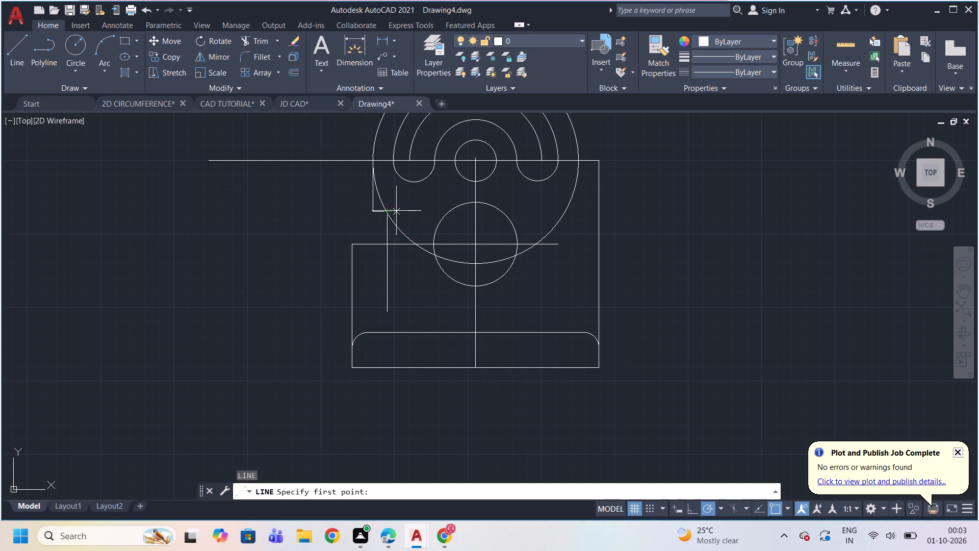
pyautogui.click(565, 213)
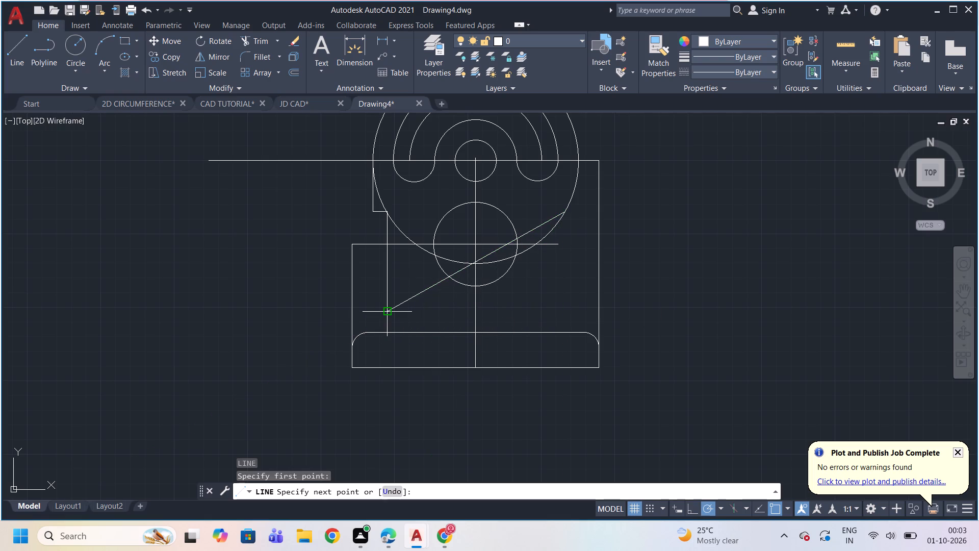
pyautogui.click(566, 310)
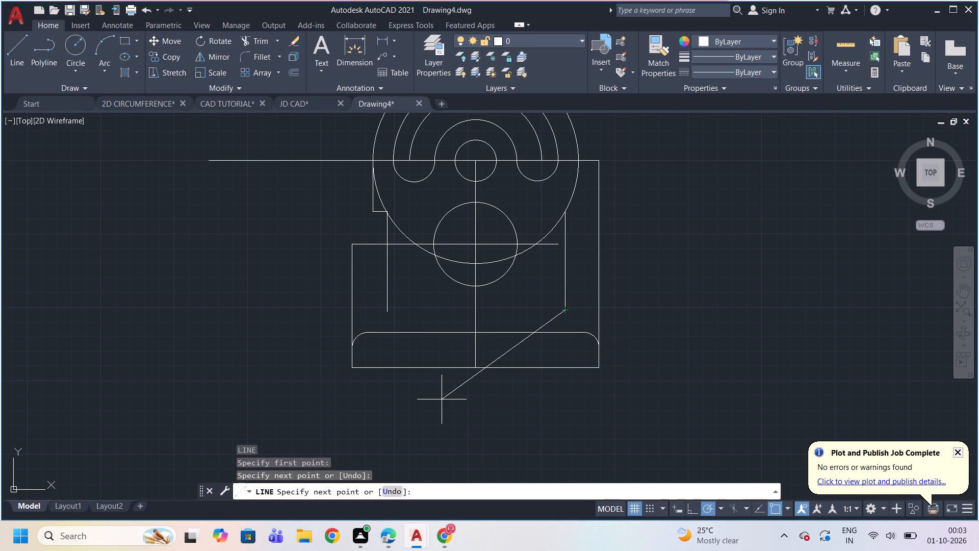
pyautogui.press('Escape')
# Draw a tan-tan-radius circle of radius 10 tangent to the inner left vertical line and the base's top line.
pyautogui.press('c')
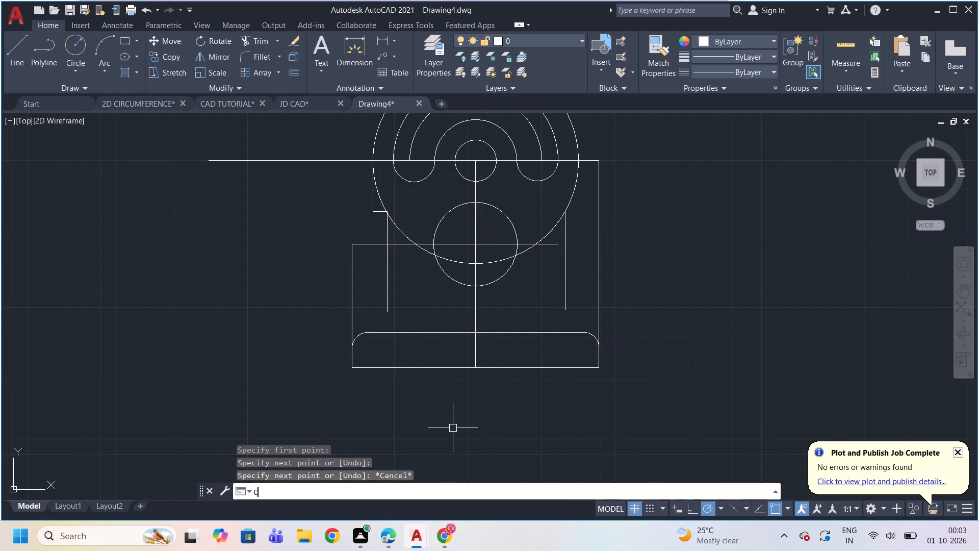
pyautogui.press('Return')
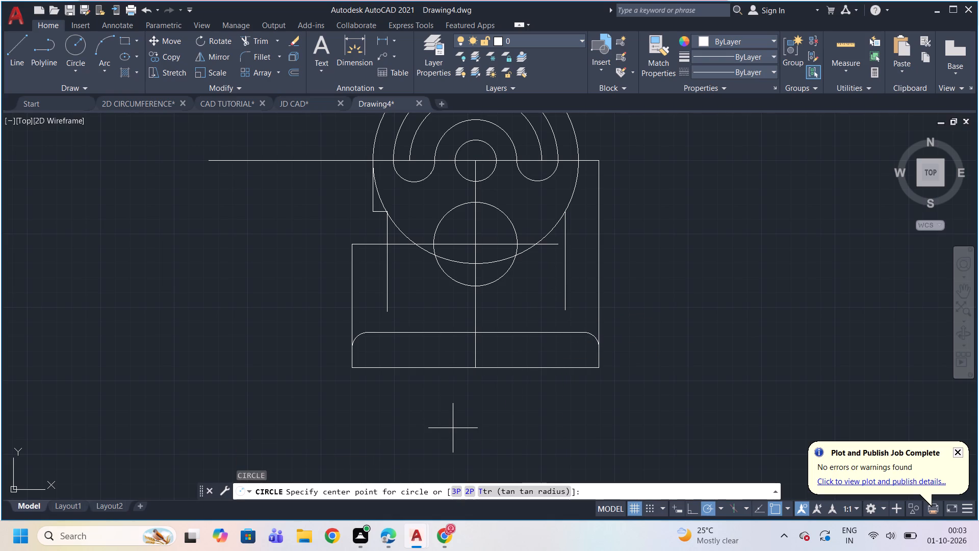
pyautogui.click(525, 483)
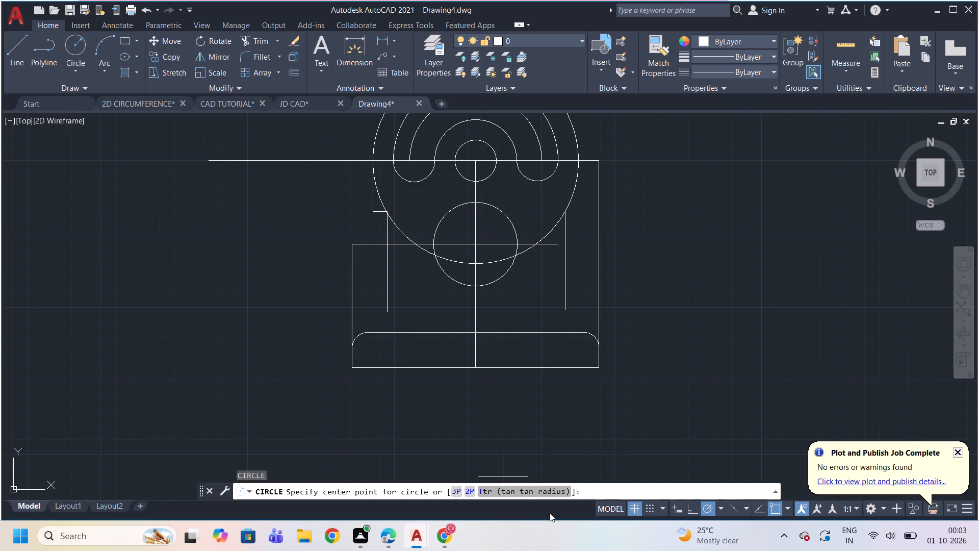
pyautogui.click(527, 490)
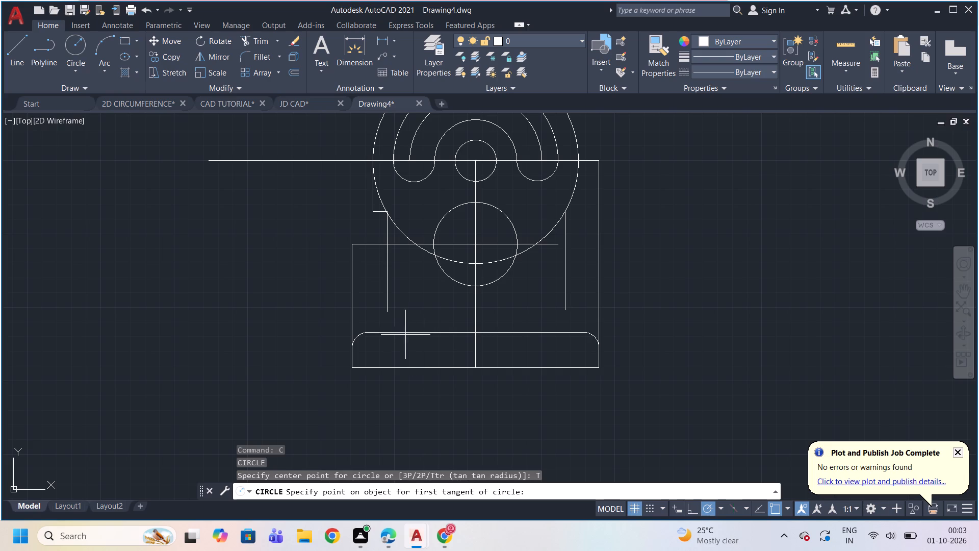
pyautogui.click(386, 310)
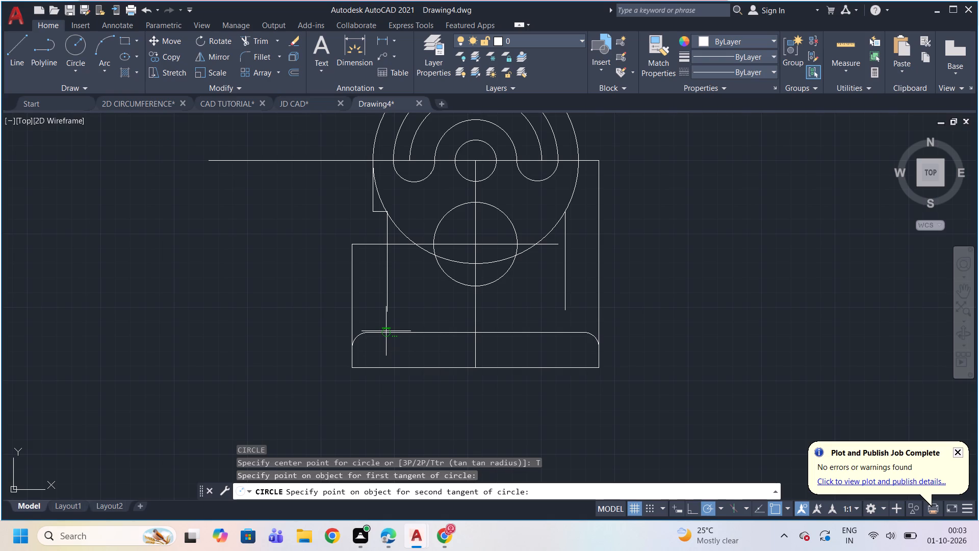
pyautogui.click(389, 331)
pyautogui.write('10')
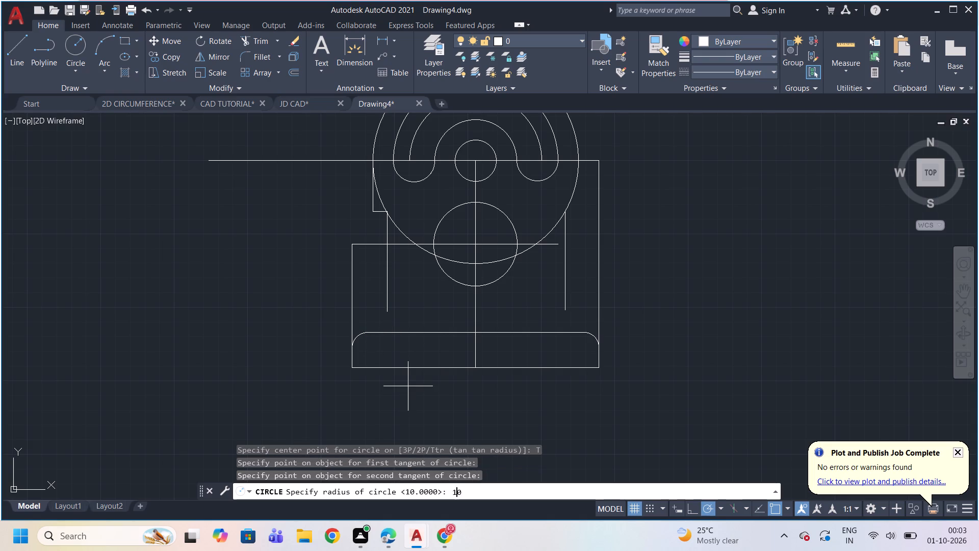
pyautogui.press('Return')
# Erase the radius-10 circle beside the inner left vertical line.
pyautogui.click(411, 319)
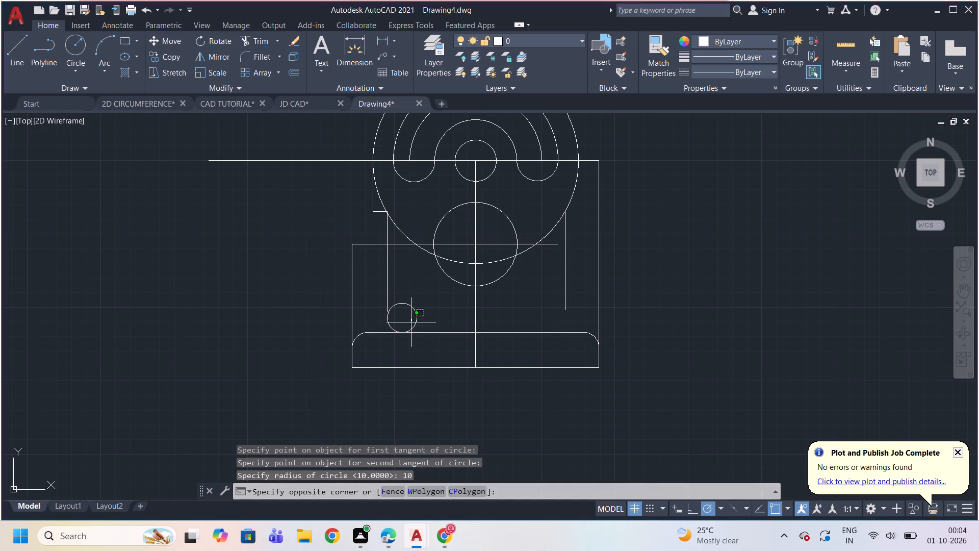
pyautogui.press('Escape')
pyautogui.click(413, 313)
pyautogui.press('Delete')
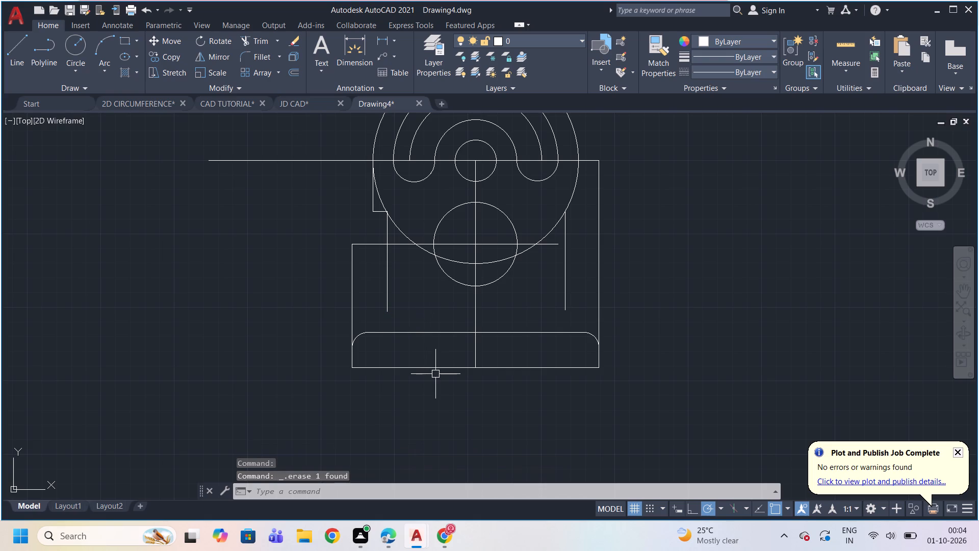
# Draw a tan-tan-radius circle of radius 10 tangent to the inner right vertical line and the base's top line.
pyautogui.scroll(1, 435, 374)
pyautogui.press('c')
pyautogui.press('Return')
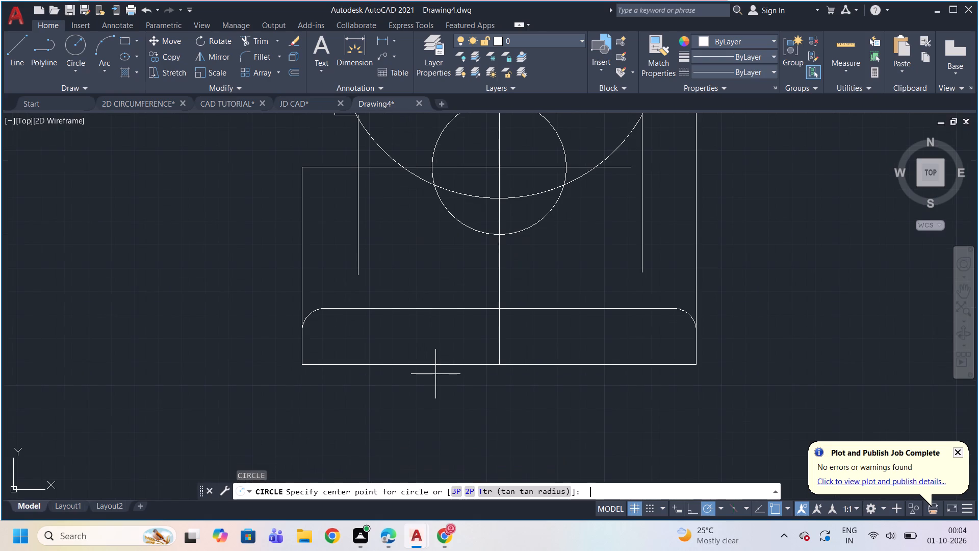
pyautogui.click(545, 491)
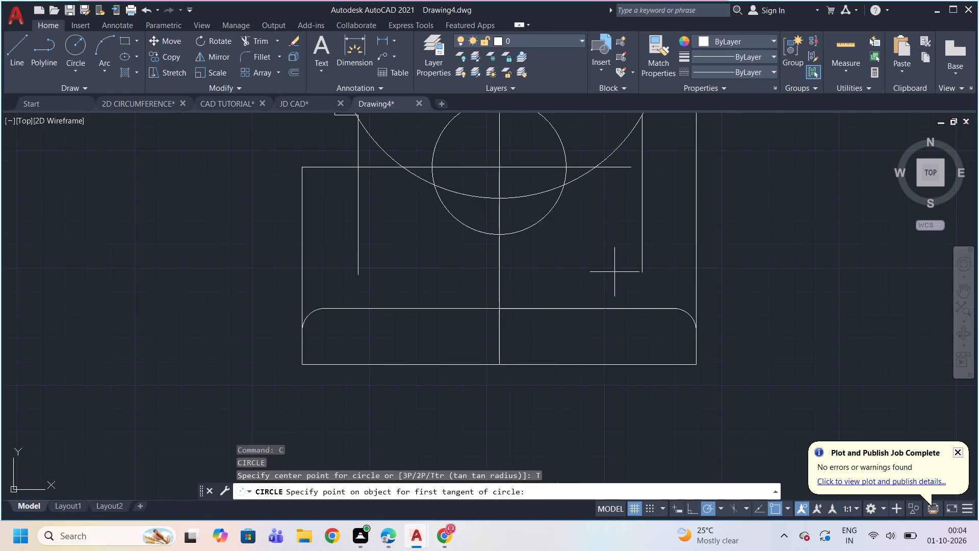
pyautogui.click(642, 268)
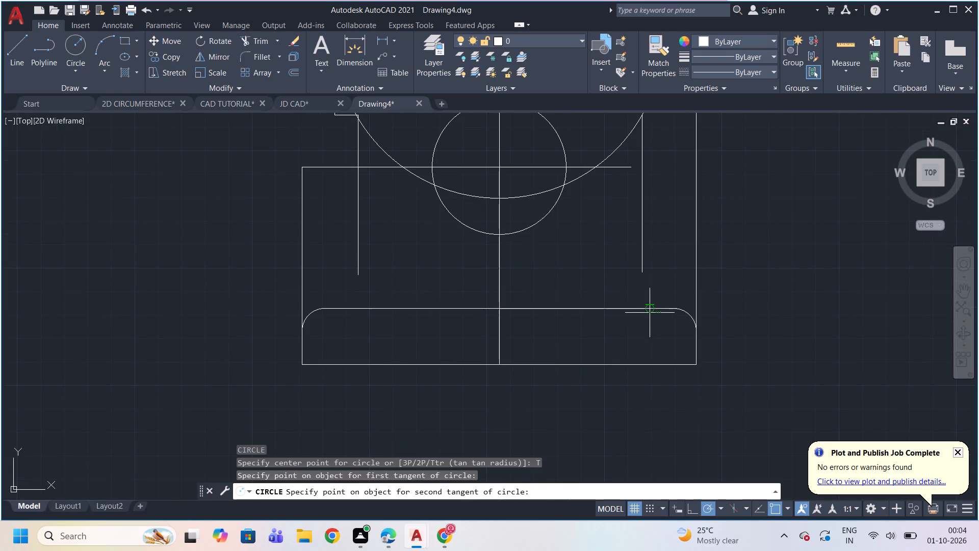
pyautogui.click(651, 306)
pyautogui.write('10')
pyautogui.press('Return')
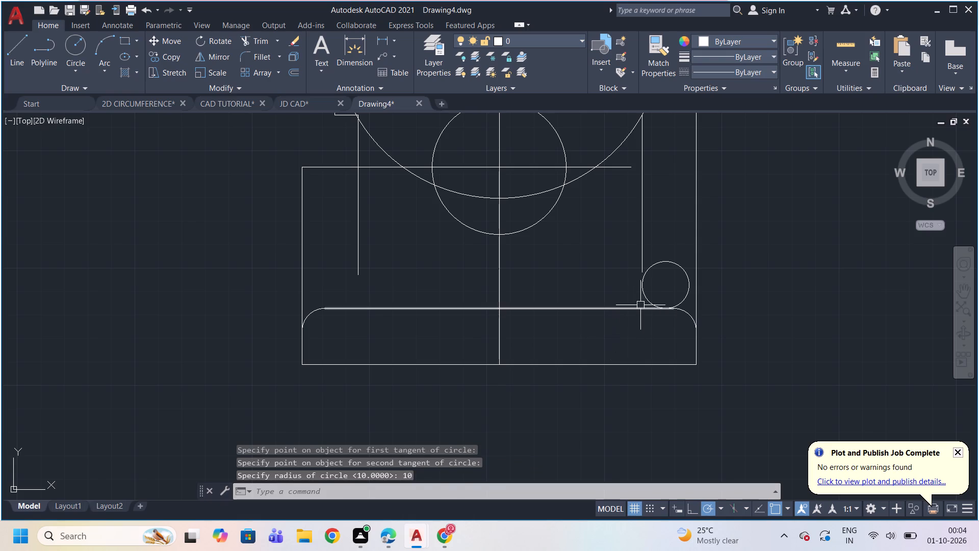
# Extend the inner right vertical line down to its tangent point on the radius-10 circle.
pyautogui.scroll(1, 656, 293)
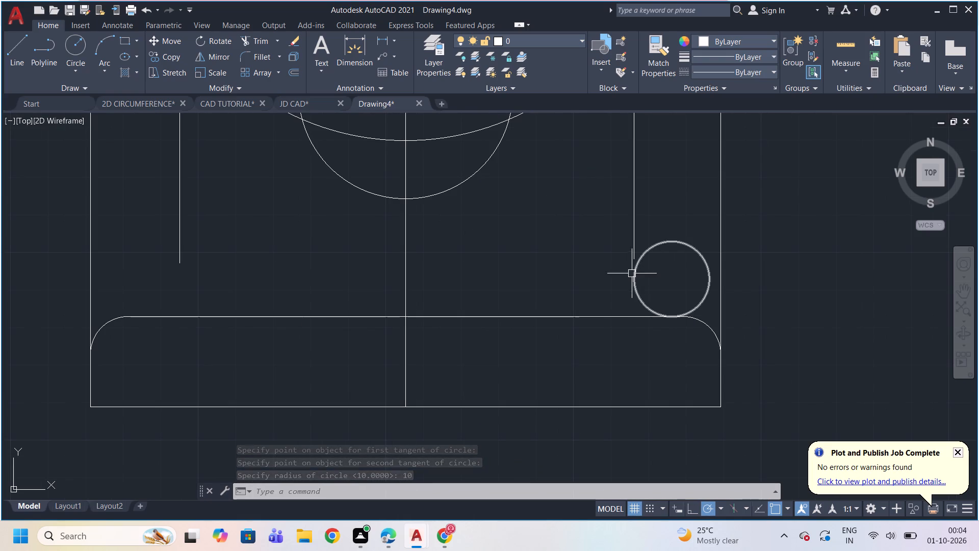
pyautogui.press('Escape')
pyautogui.write('EX')
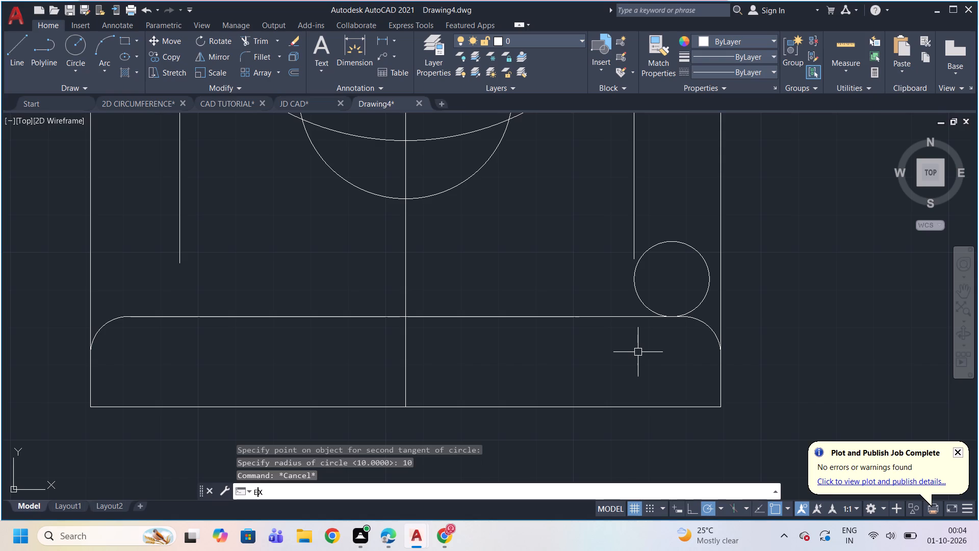
pyautogui.press('Return')
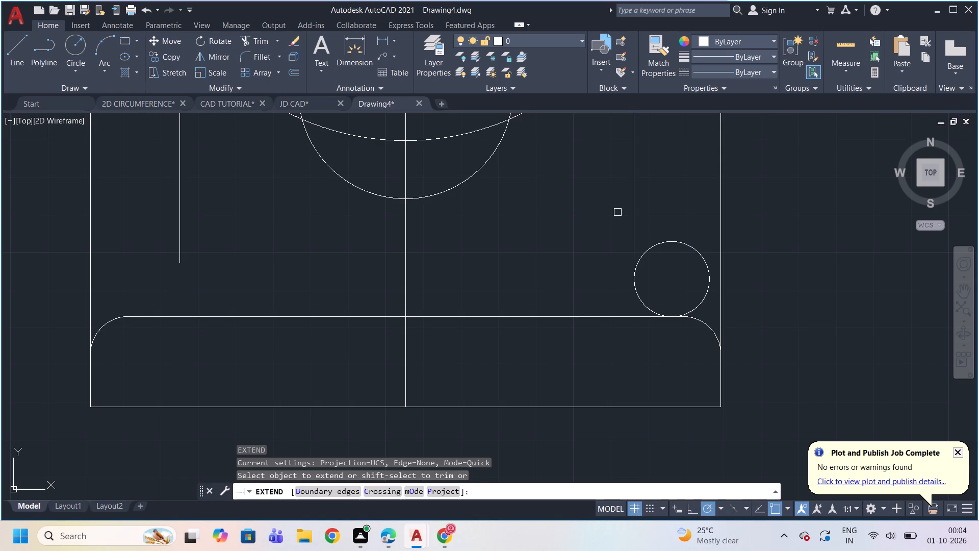
pyautogui.click(631, 211)
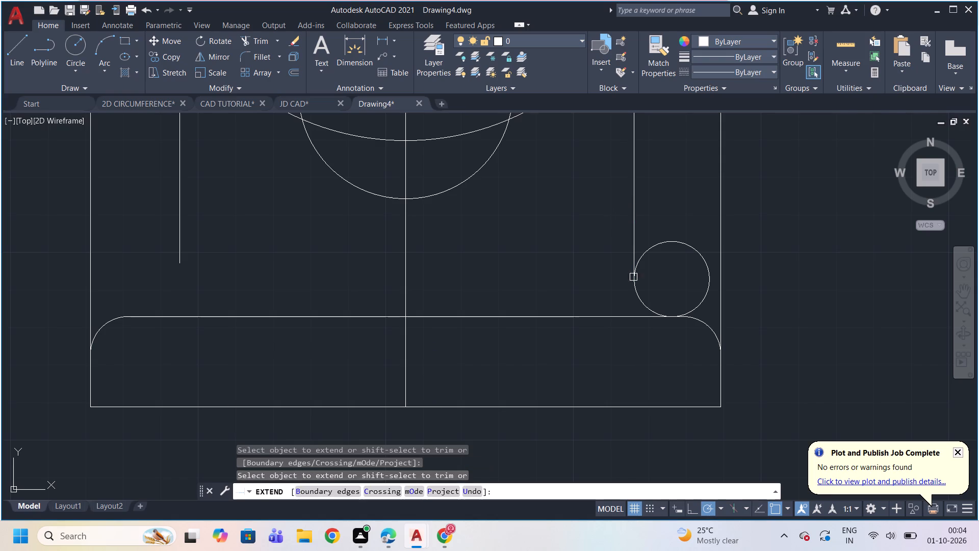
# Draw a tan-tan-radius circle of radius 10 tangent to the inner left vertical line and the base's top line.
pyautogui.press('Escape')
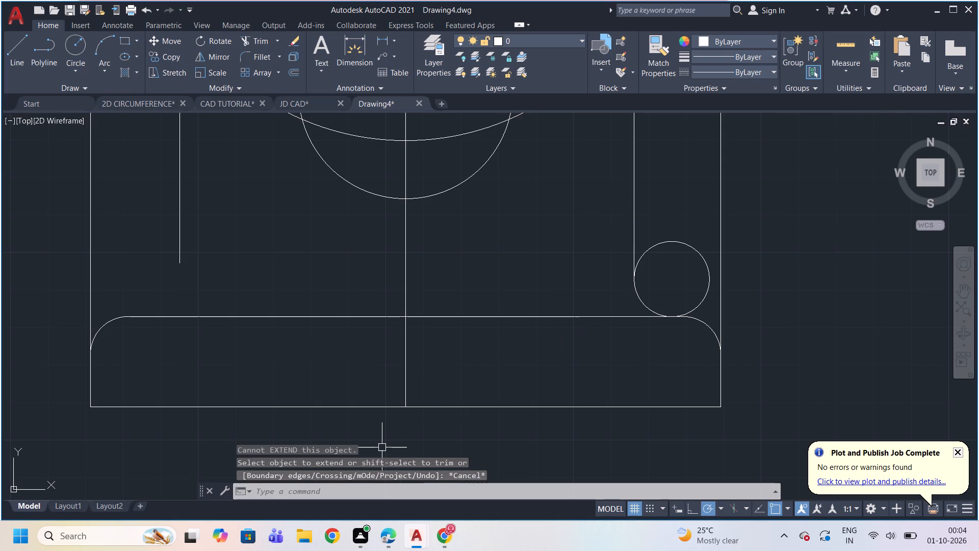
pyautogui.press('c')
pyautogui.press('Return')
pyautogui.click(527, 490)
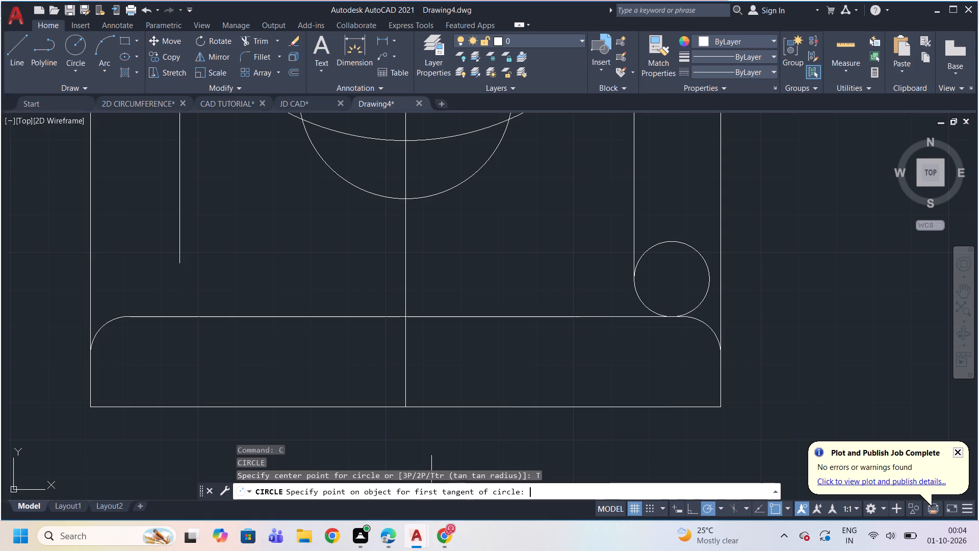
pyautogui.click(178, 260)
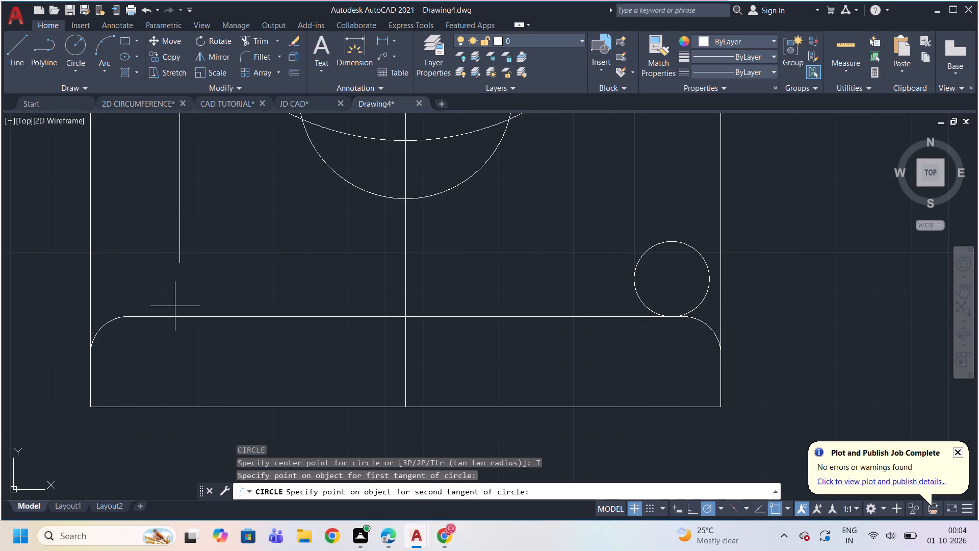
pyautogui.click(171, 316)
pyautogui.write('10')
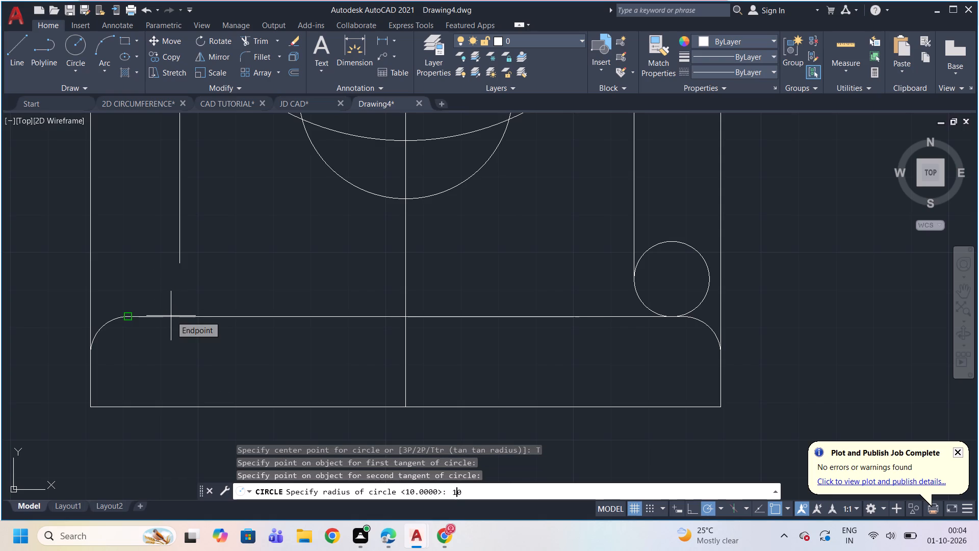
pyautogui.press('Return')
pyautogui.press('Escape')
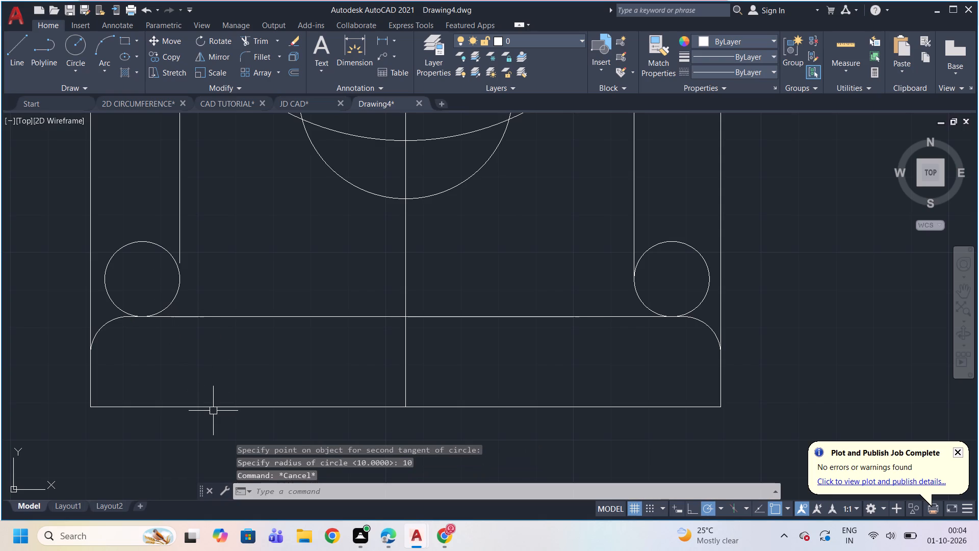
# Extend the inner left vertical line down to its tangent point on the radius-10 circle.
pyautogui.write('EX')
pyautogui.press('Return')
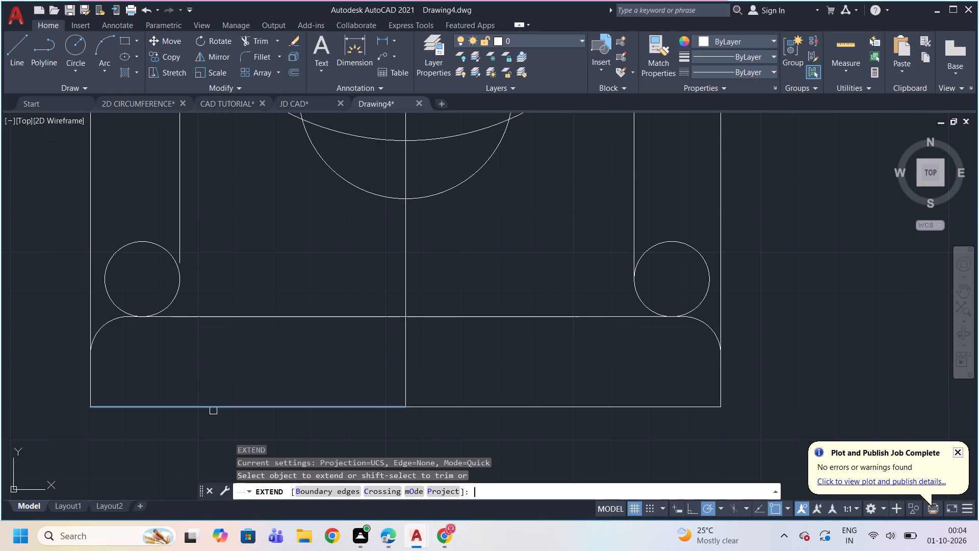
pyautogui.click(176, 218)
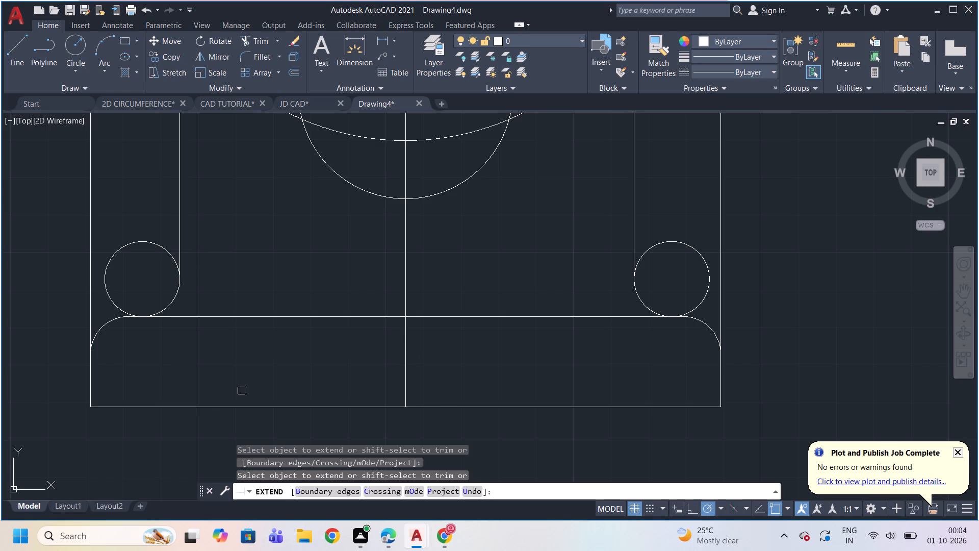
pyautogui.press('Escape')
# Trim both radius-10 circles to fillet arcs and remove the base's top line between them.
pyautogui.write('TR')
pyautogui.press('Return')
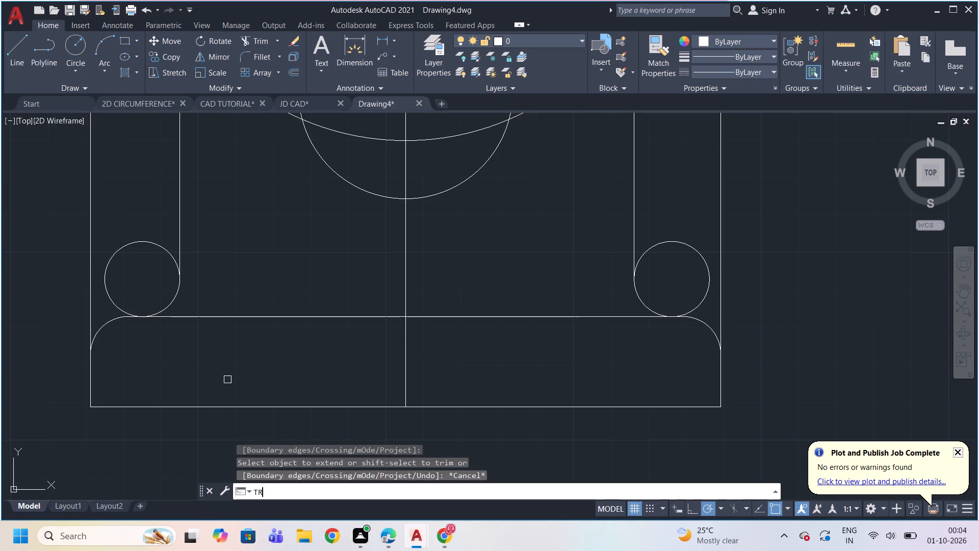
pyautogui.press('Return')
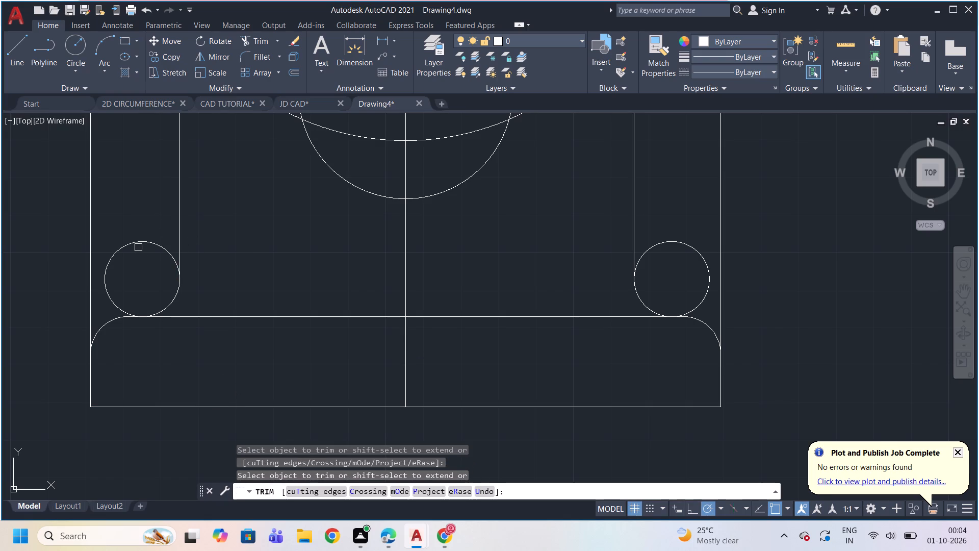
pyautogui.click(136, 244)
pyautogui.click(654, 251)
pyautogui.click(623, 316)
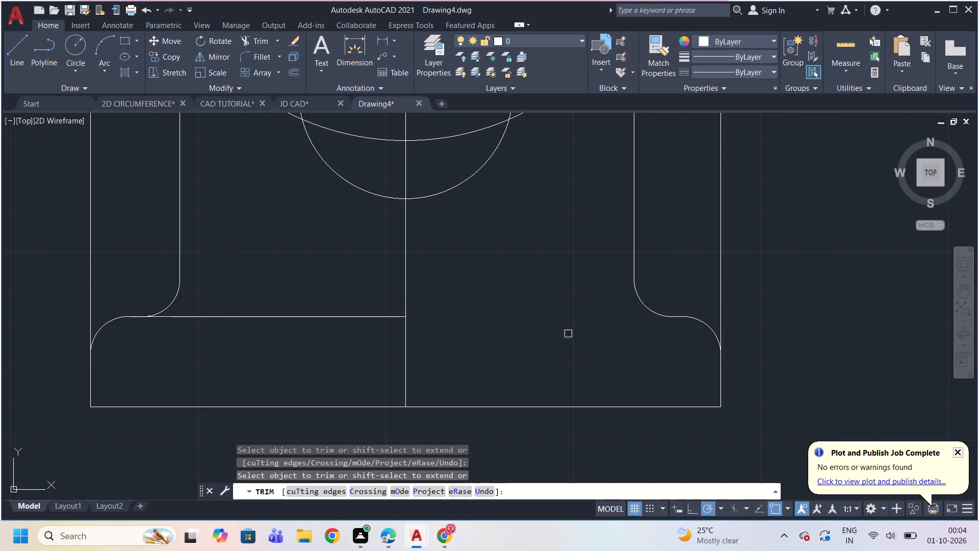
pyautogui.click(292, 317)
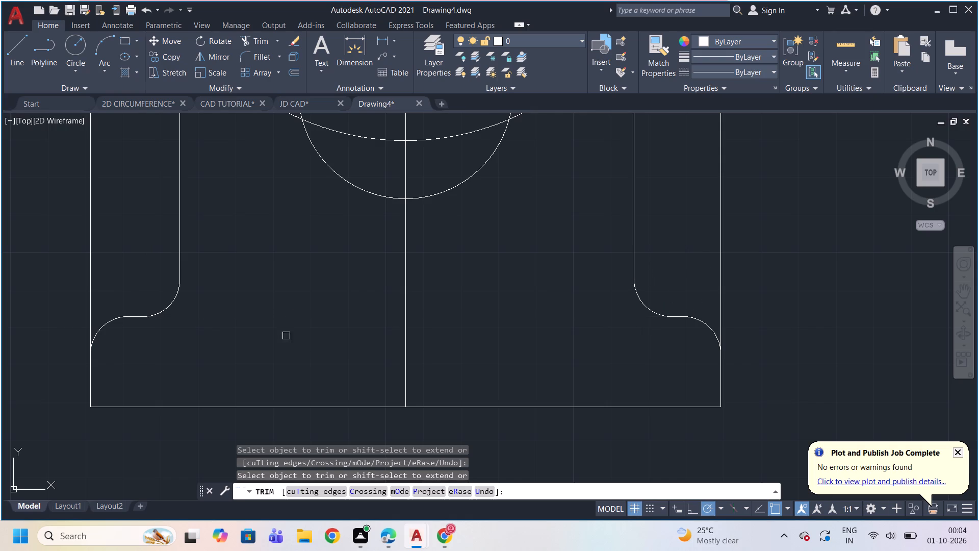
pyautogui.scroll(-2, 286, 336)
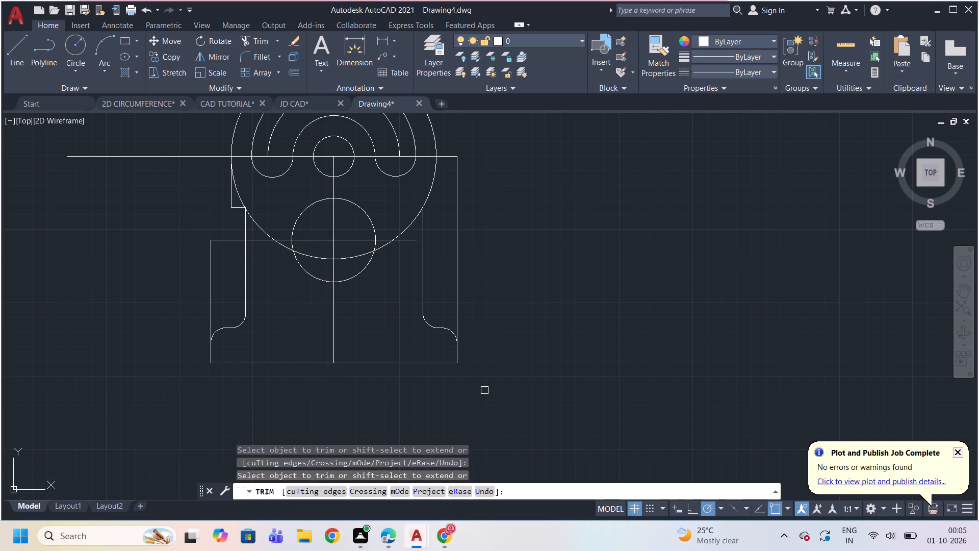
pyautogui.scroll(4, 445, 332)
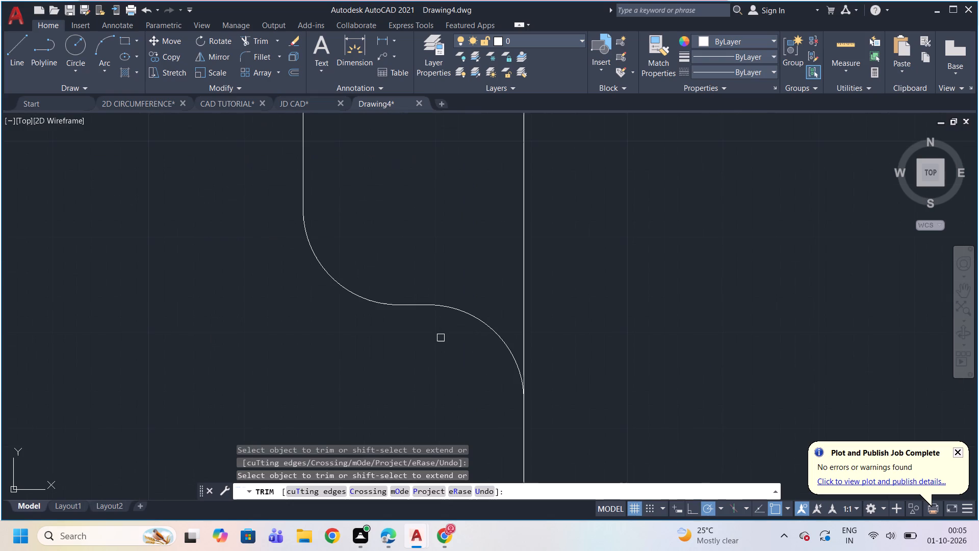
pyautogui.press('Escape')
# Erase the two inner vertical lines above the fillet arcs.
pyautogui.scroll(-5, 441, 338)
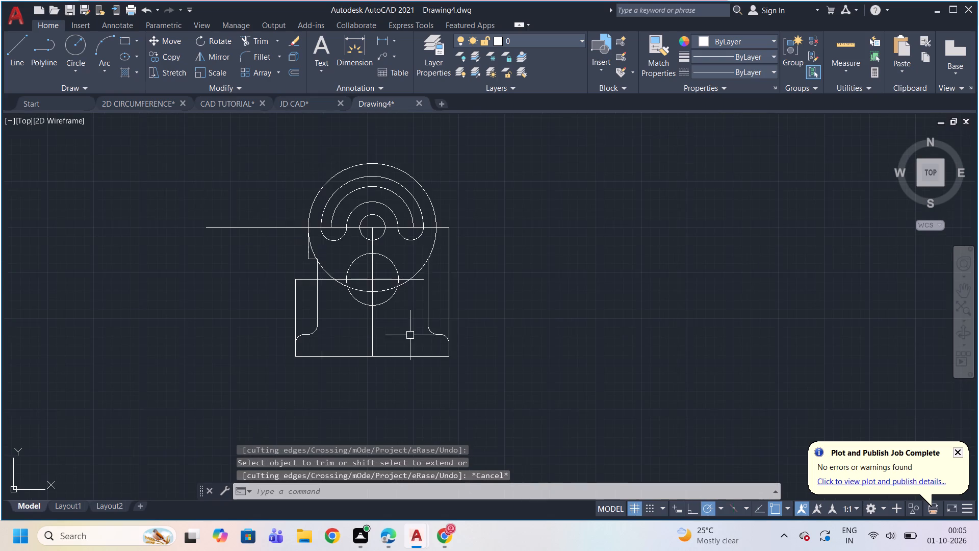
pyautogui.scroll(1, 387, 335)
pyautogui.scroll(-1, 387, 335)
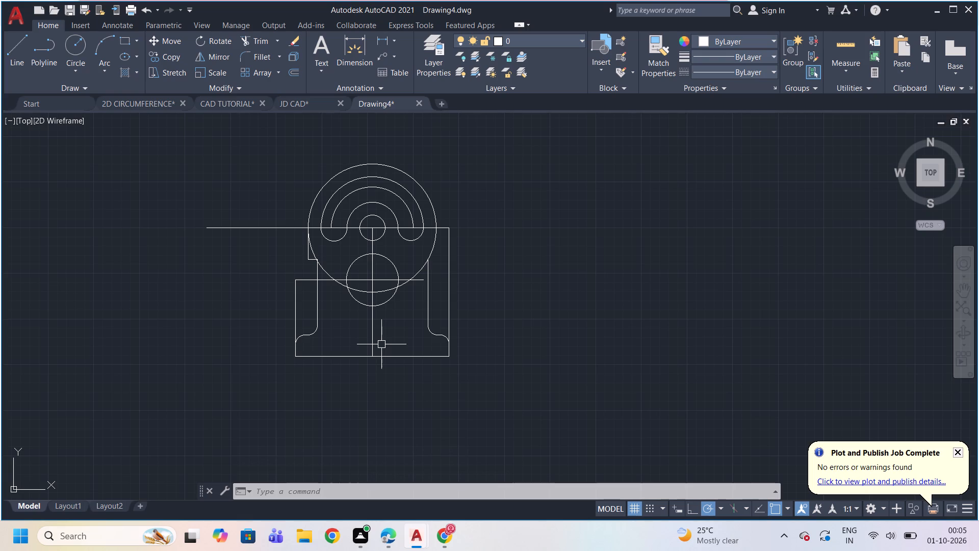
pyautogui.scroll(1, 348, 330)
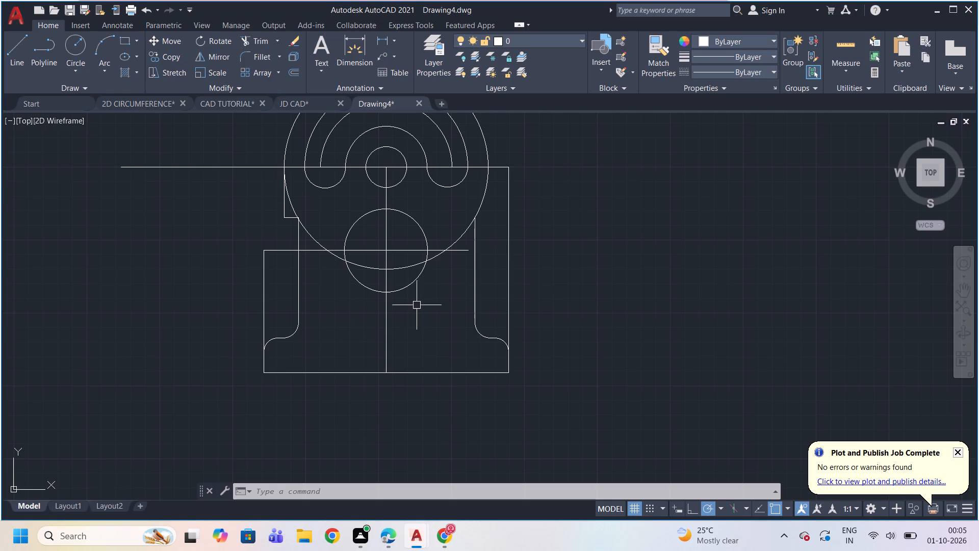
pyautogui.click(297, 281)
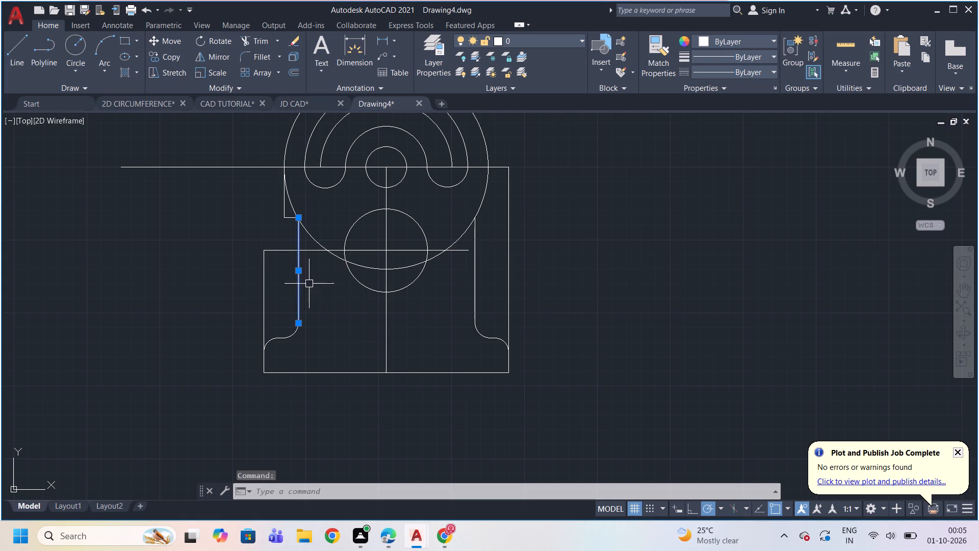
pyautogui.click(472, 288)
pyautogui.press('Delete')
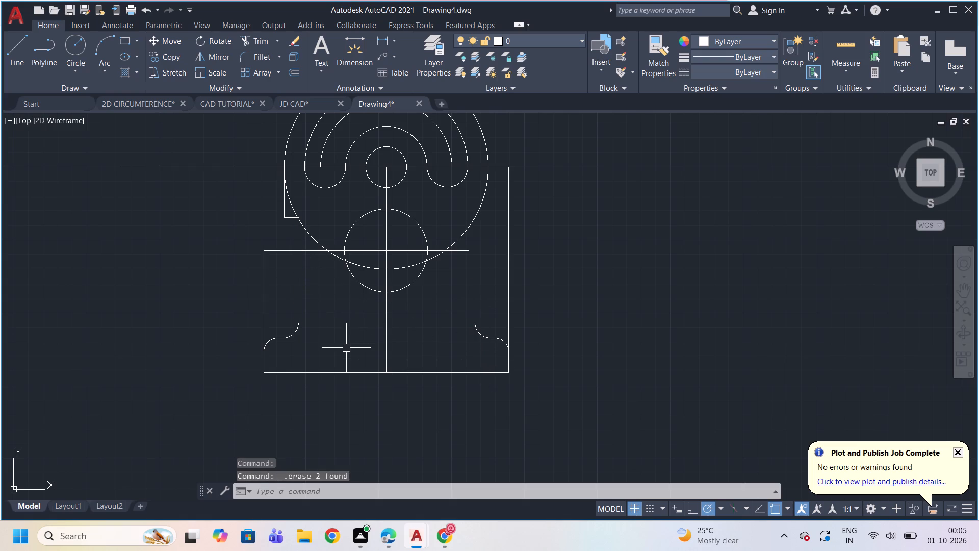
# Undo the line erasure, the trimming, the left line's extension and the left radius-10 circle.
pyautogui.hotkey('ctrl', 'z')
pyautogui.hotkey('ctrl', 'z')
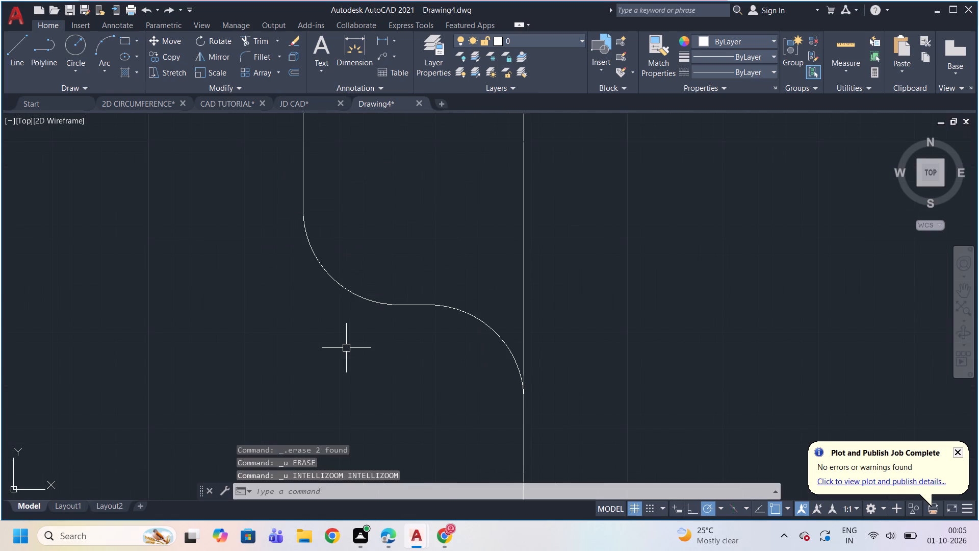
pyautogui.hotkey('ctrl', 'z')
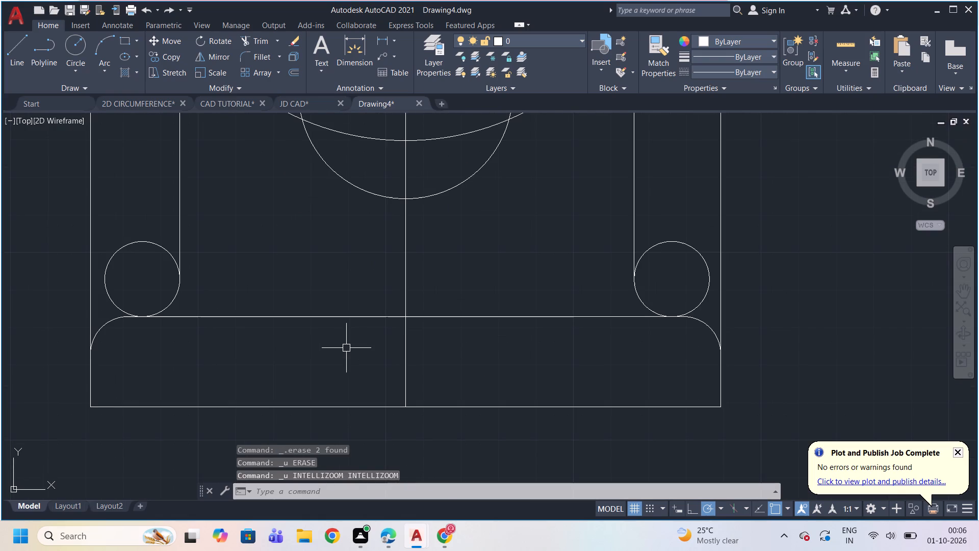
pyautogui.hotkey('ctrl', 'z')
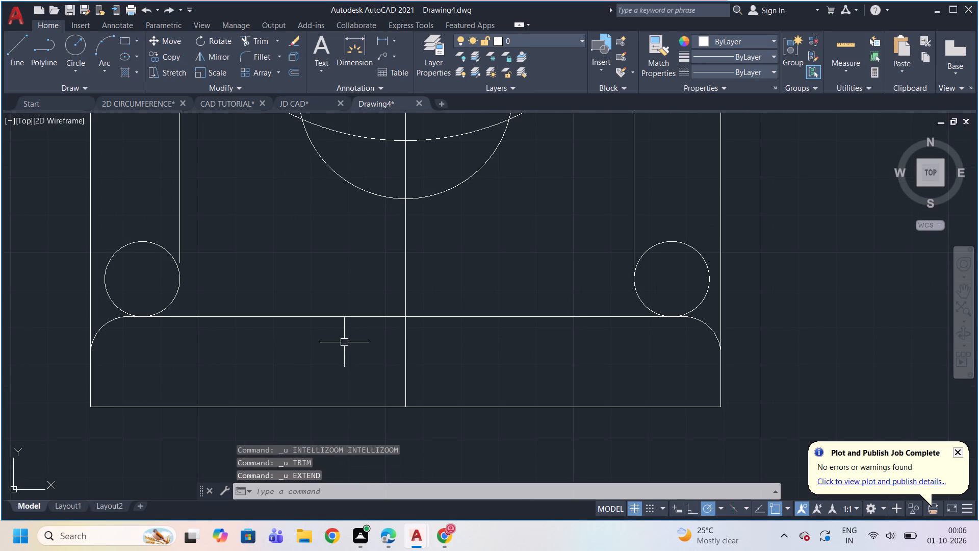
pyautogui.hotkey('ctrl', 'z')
# Undo the inner right vertical line's extension and the right radius-10 circle.
pyautogui.hotkey('ctrl', 'z')
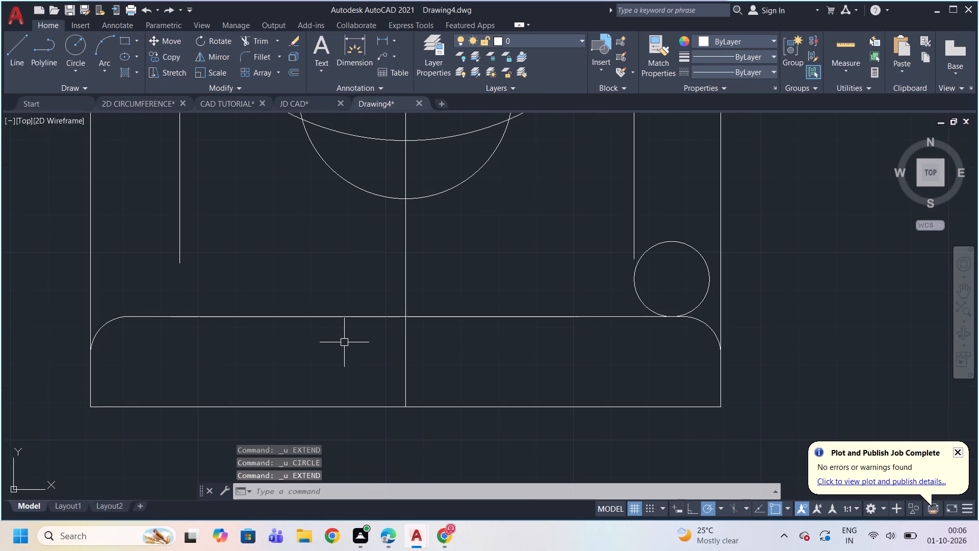
pyautogui.hotkey('ctrl', 'z')
pyautogui.scroll(-1, 344, 342)
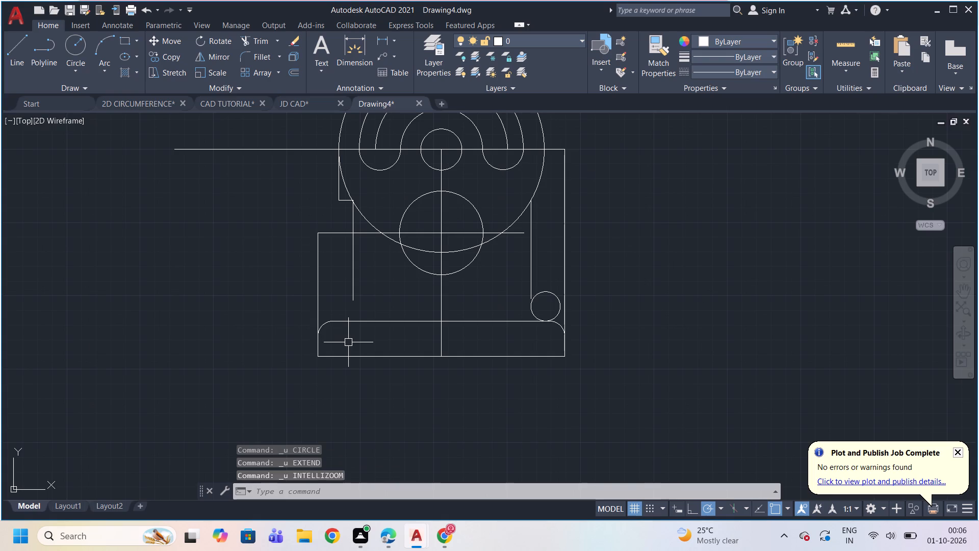
pyautogui.hotkey('ctrl', 'z')
pyautogui.hotkey('ctrl', 'z')
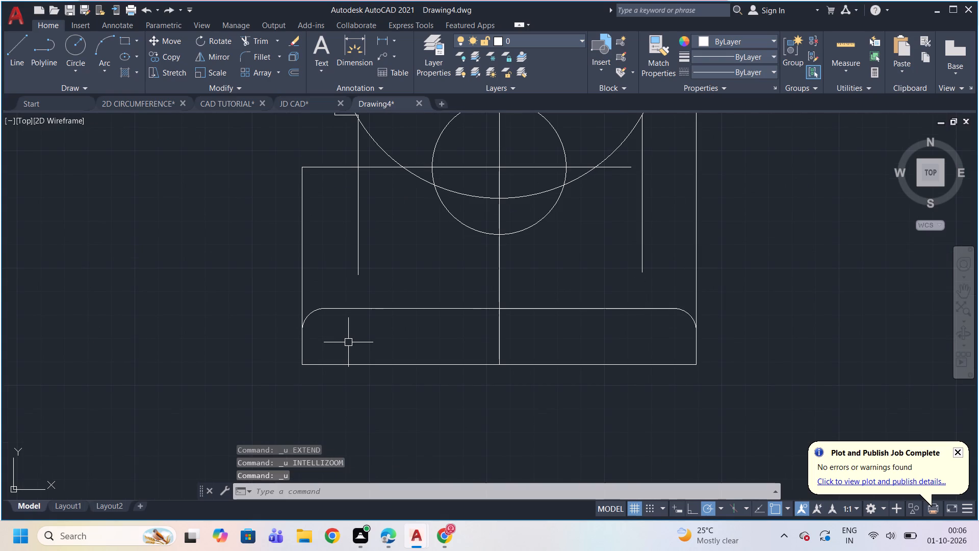
# Erase both inner vertical lines and the short horizontal line at the top end of the left one.
pyautogui.scroll(-1, 348, 342)
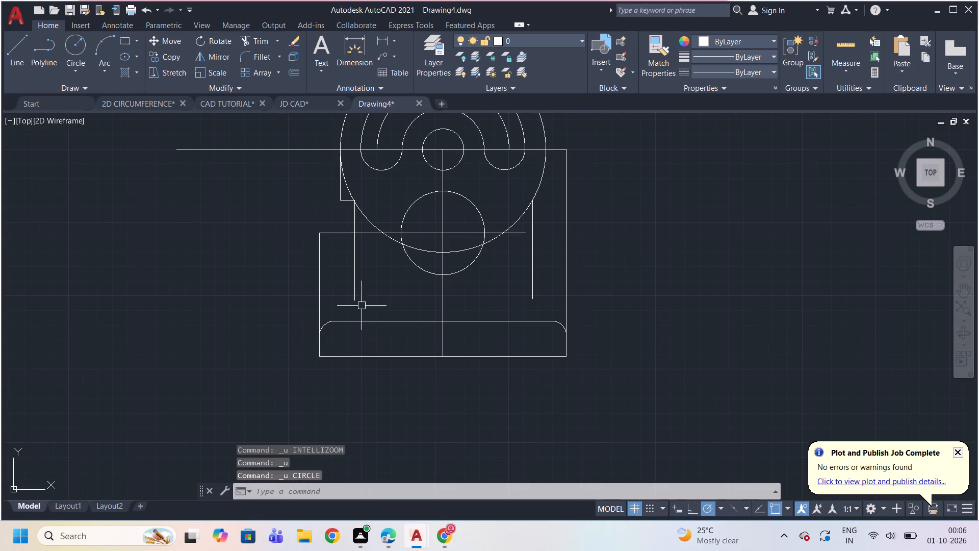
pyautogui.click(353, 279)
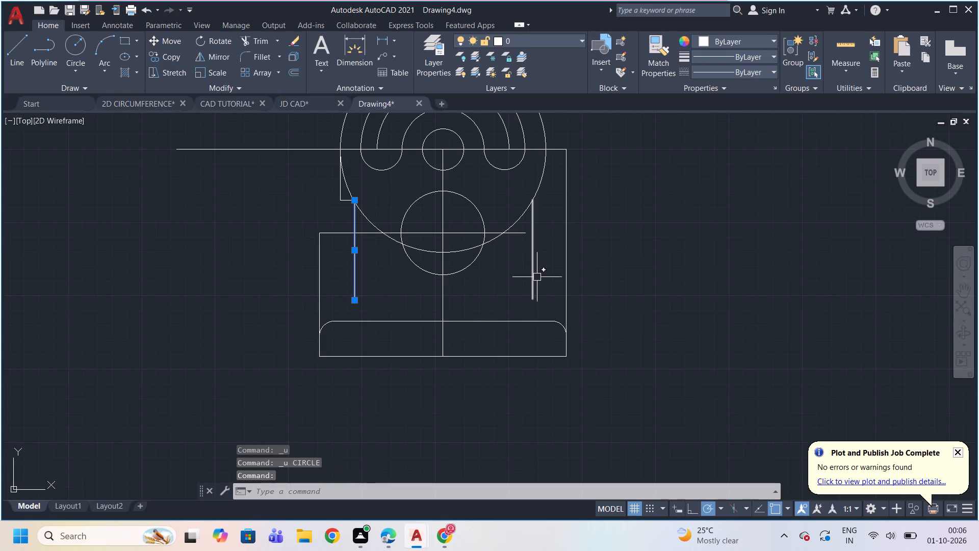
pyautogui.click(534, 274)
pyautogui.press('Delete')
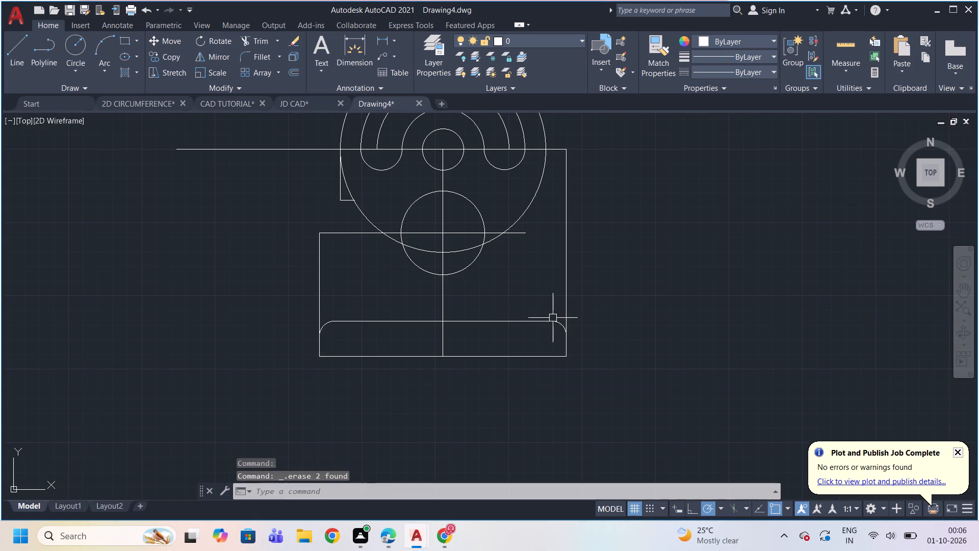
pyautogui.click(348, 200)
pyautogui.press('Delete')
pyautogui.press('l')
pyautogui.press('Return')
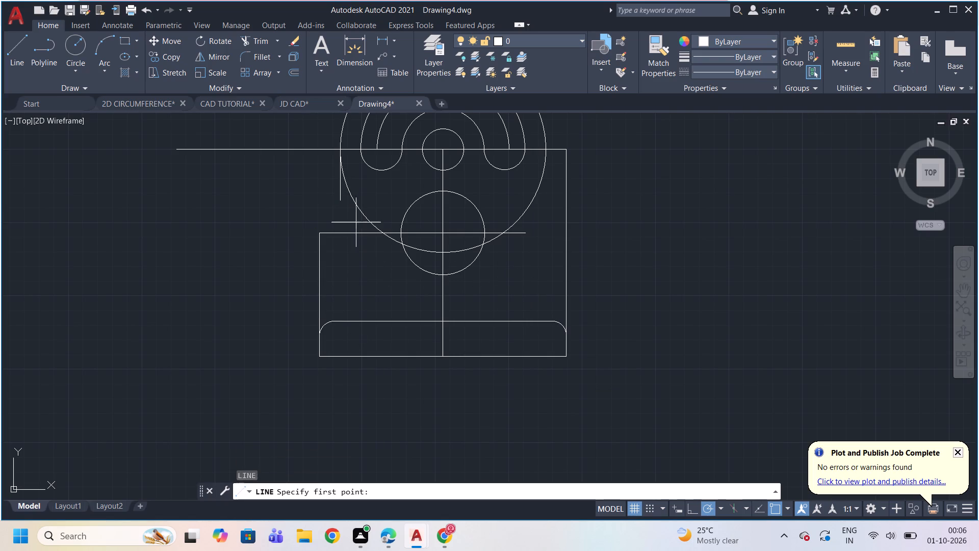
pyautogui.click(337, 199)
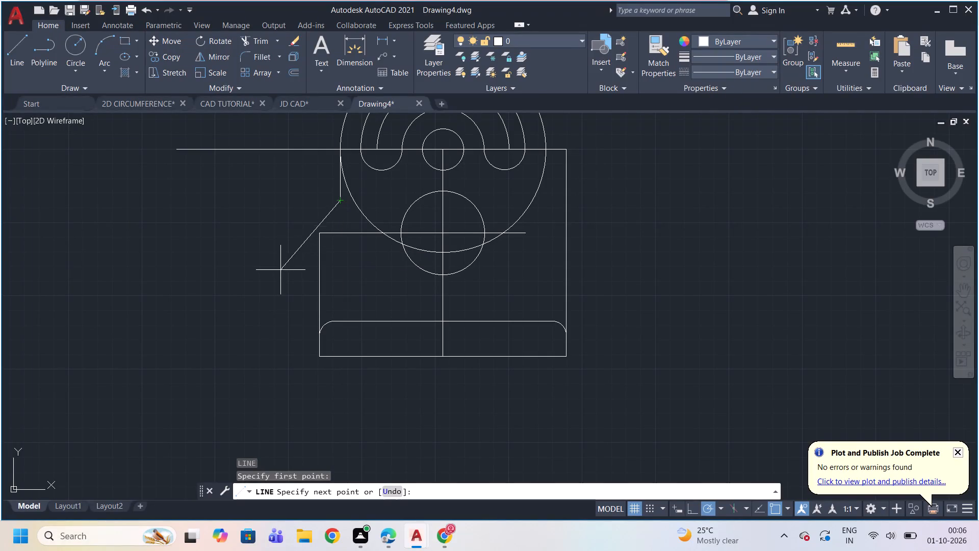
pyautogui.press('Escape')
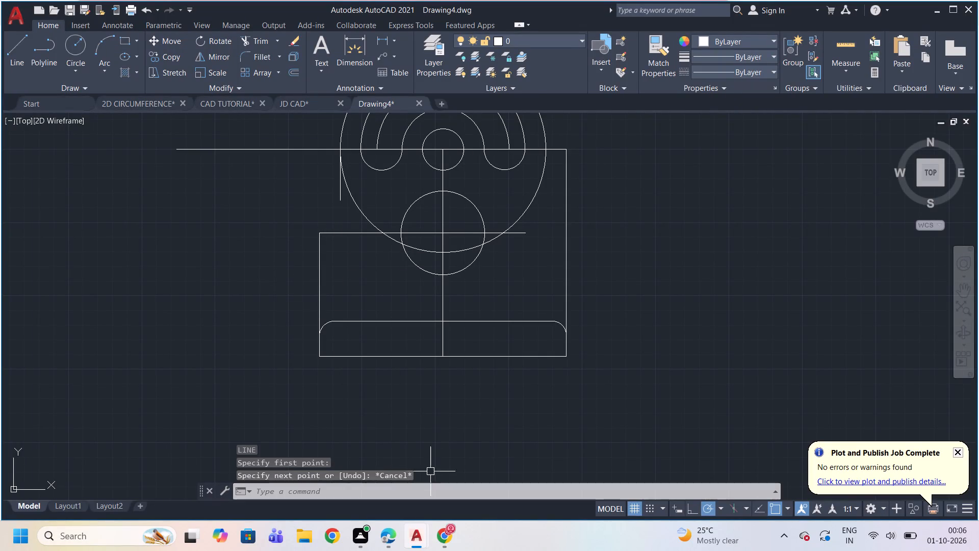
# Erase the short vertical line descending from the large circle's left quadrant.
pyautogui.click(340, 196)
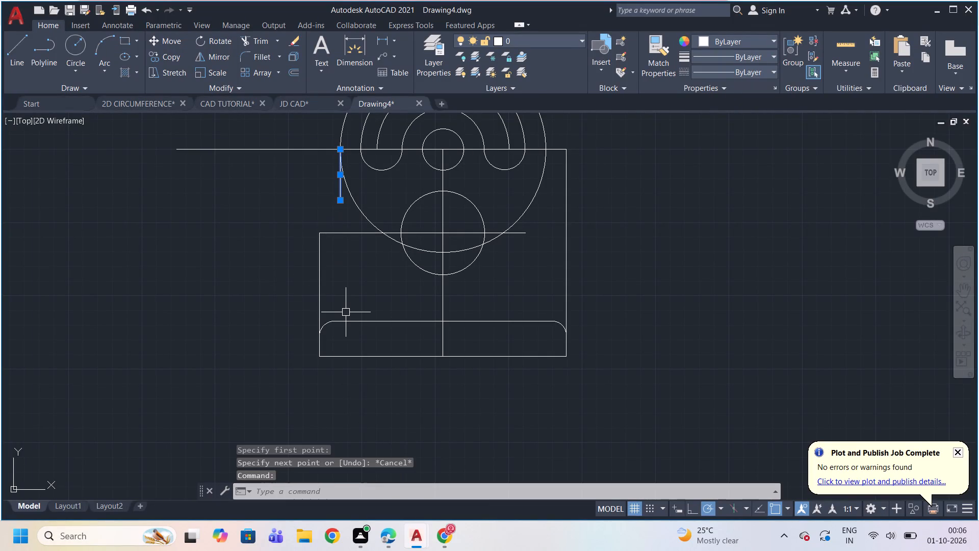
pyautogui.press('Delete')
# Draw a line from the centreline about 52.5 units left along the base's top edge, rising about 16 units vertically at its end.
pyautogui.press('l')
pyautogui.press('Return')
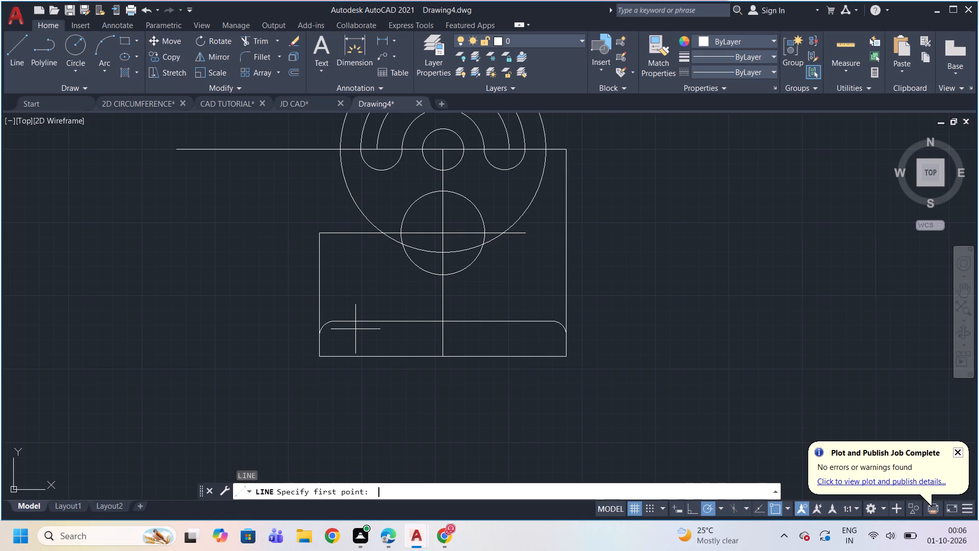
pyautogui.click(443, 321)
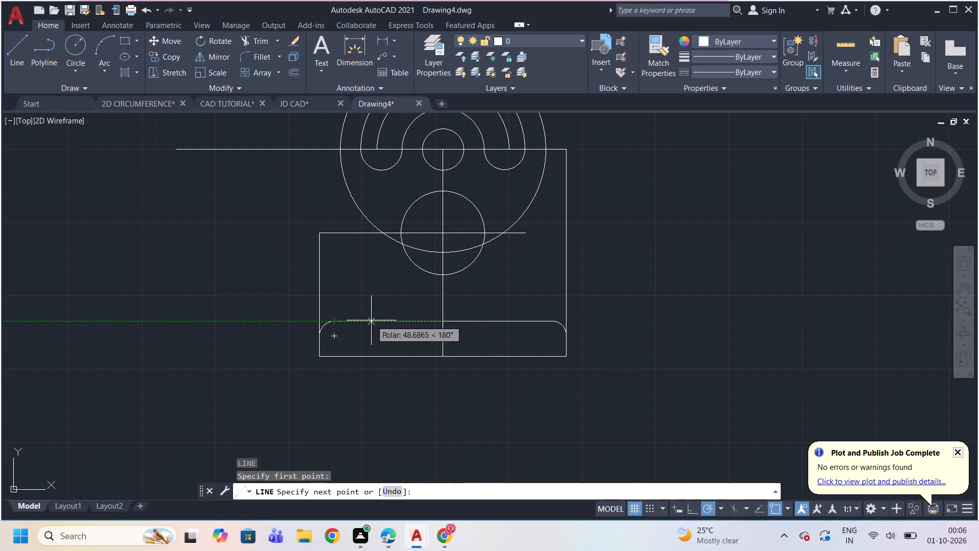
pyautogui.click(366, 319)
pyautogui.click(367, 297)
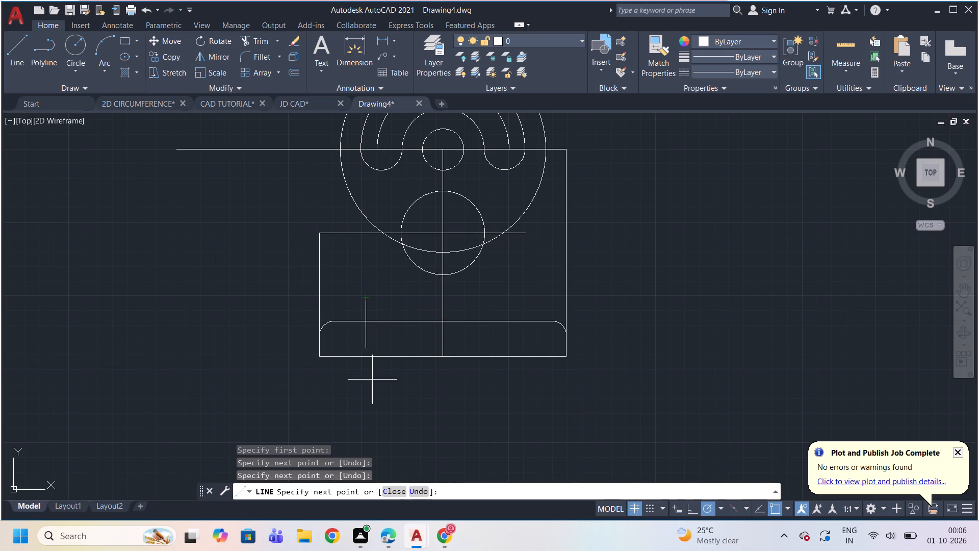
pyautogui.press('Escape')
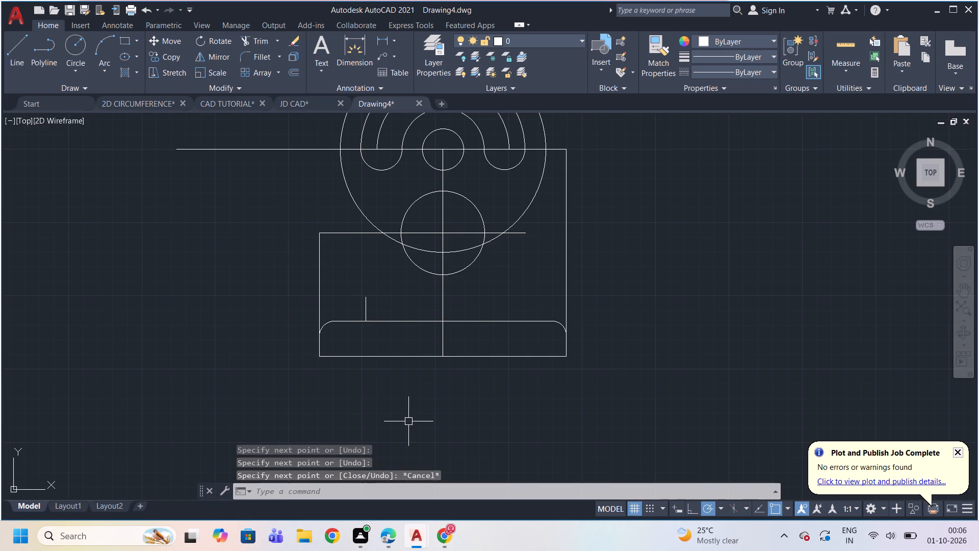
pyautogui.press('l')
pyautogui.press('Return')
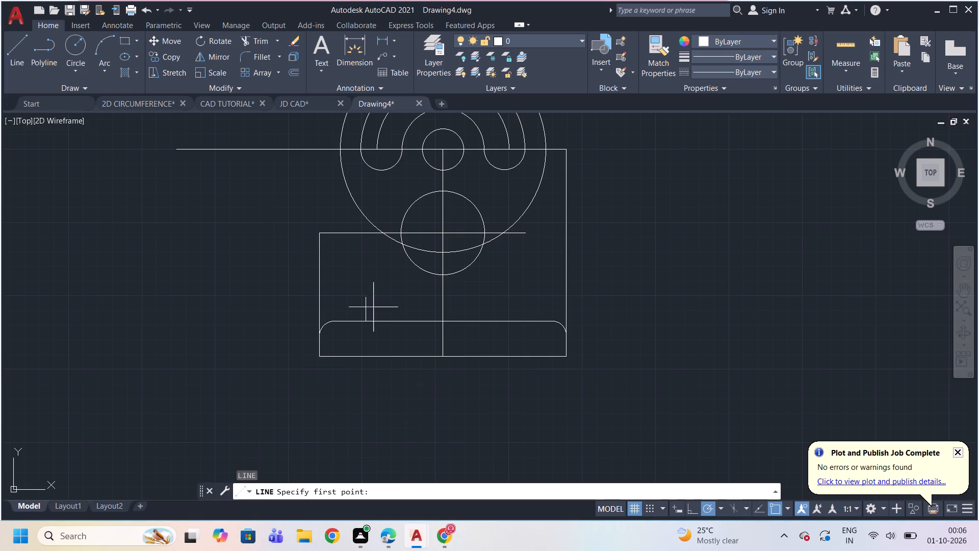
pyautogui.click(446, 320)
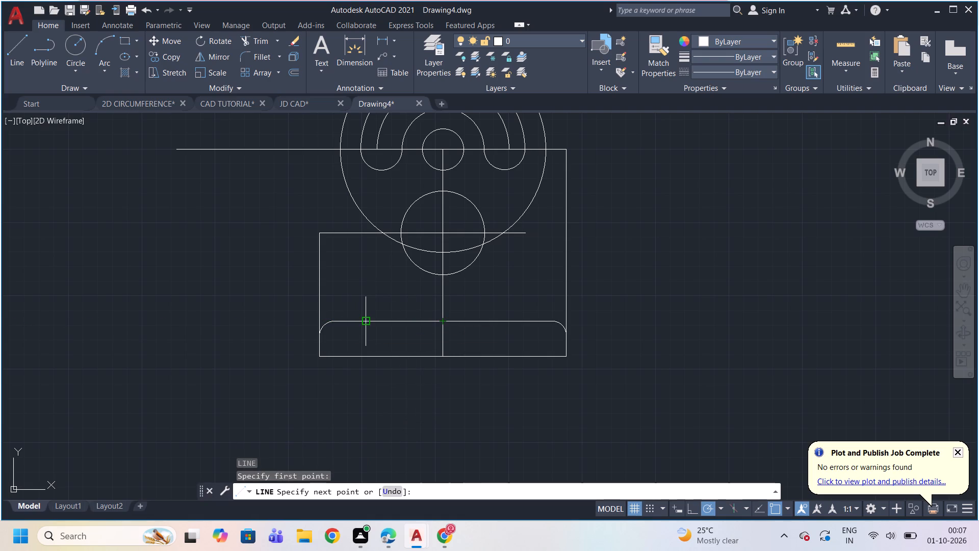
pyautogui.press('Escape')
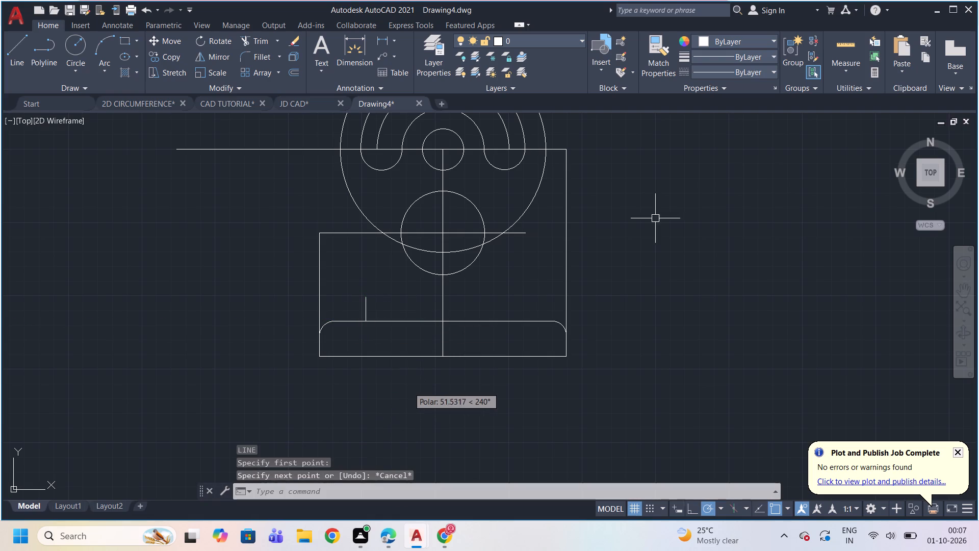
# Measure the distance along the base's top edge from the short vertical line's foot to the vertical centreline.
pyautogui.click(857, 60)
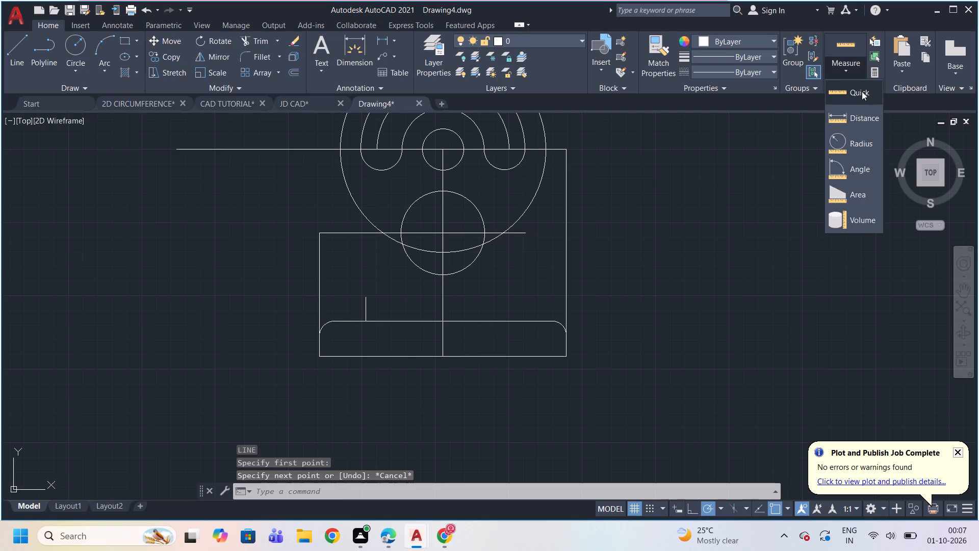
pyautogui.click(862, 91)
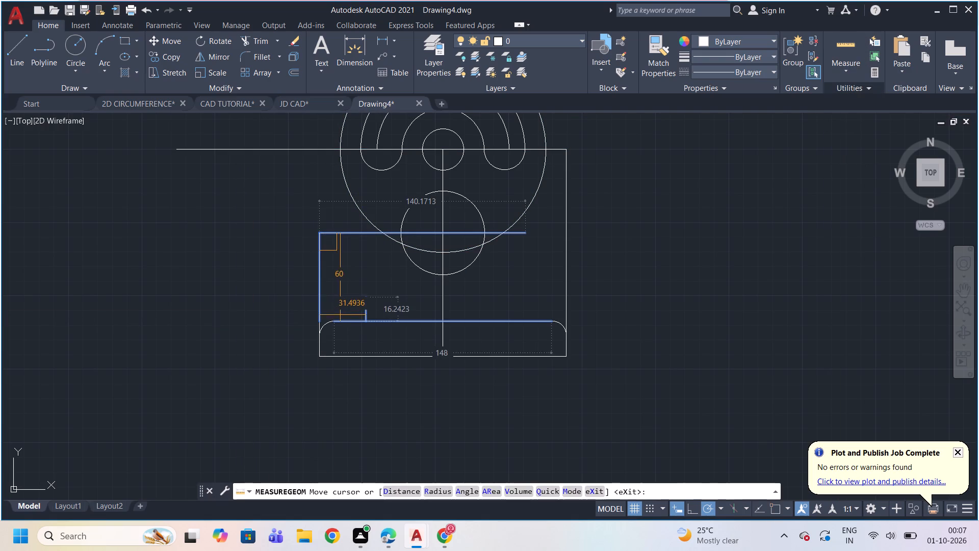
pyautogui.press('Escape')
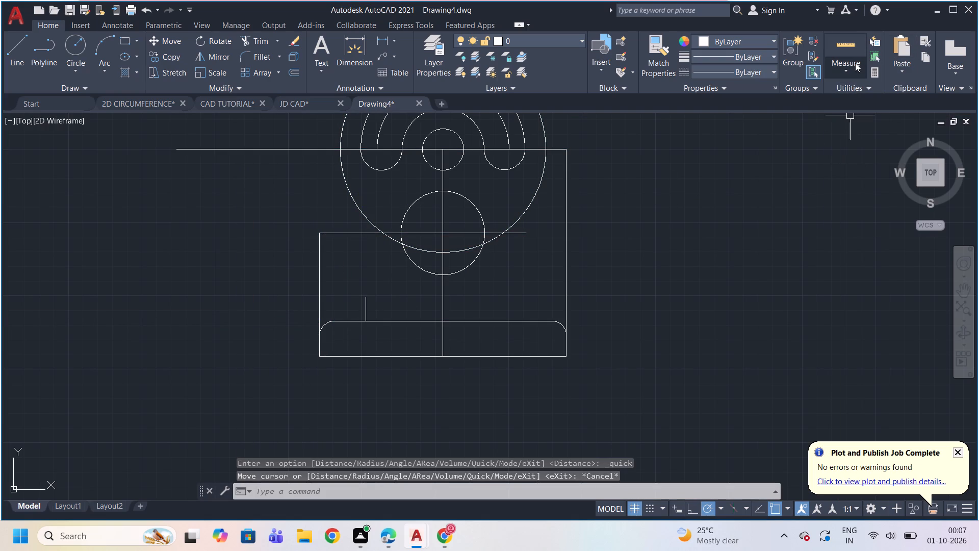
pyautogui.click(855, 63)
pyautogui.click(866, 119)
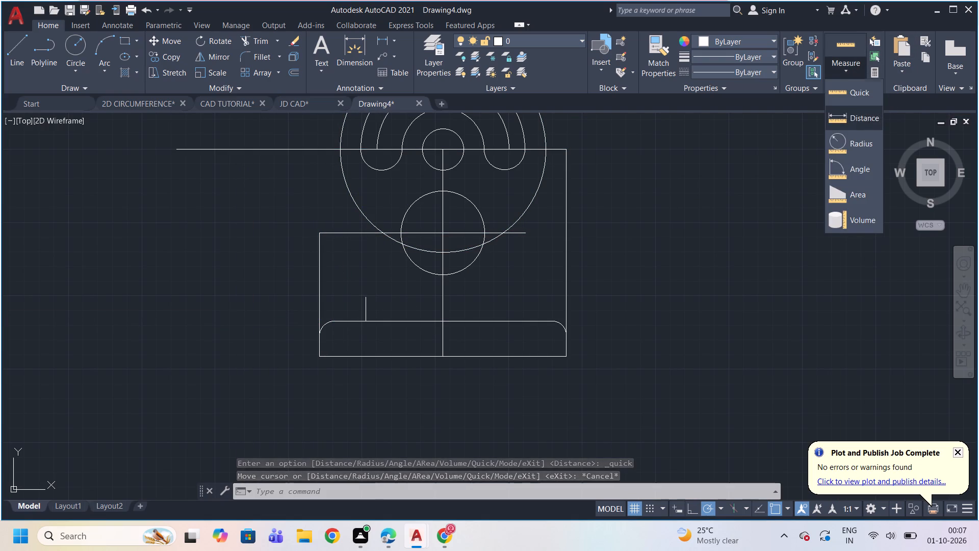
pyautogui.click(364, 322)
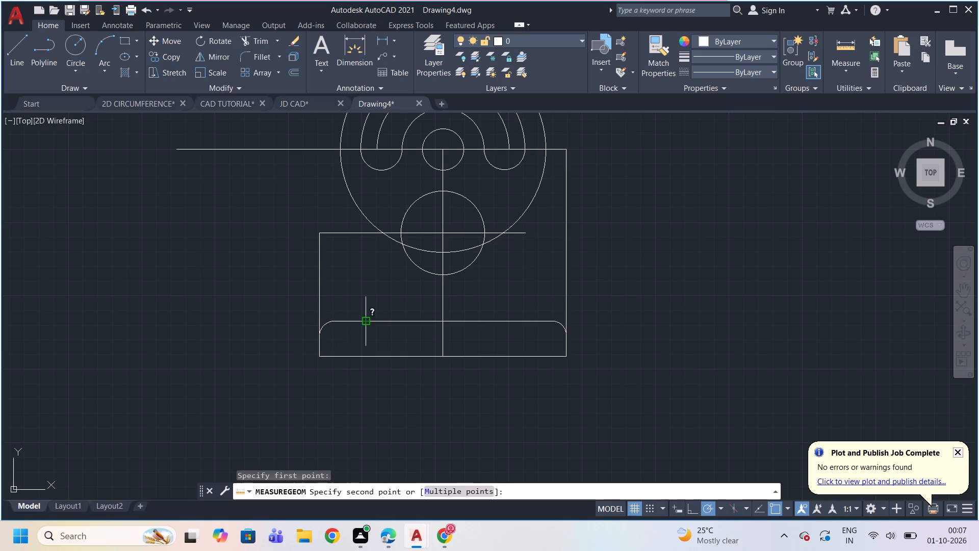
pyautogui.click(445, 320)
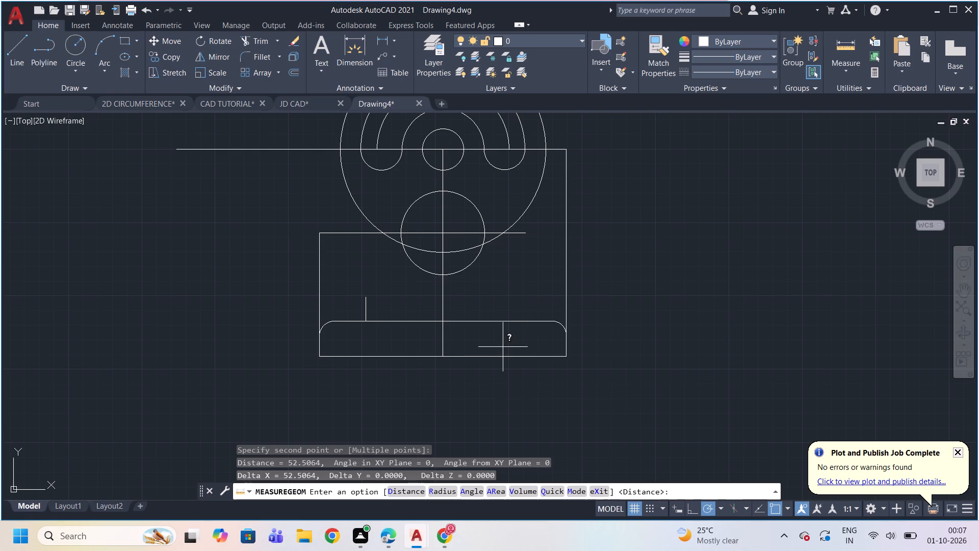
pyautogui.press('Escape')
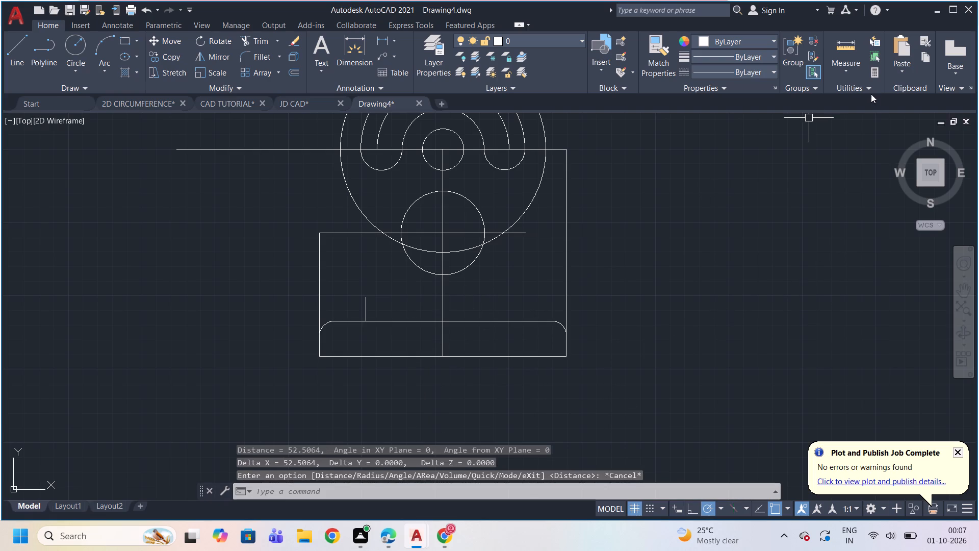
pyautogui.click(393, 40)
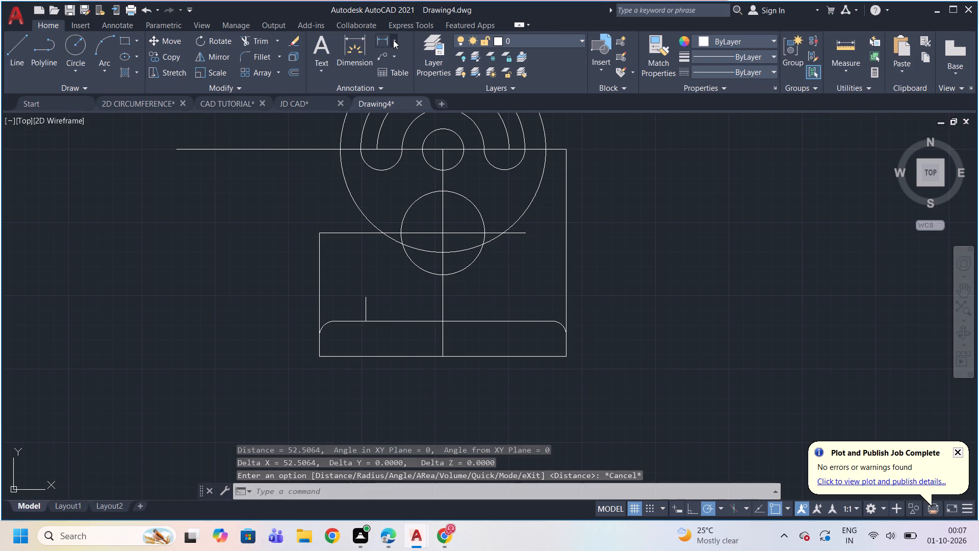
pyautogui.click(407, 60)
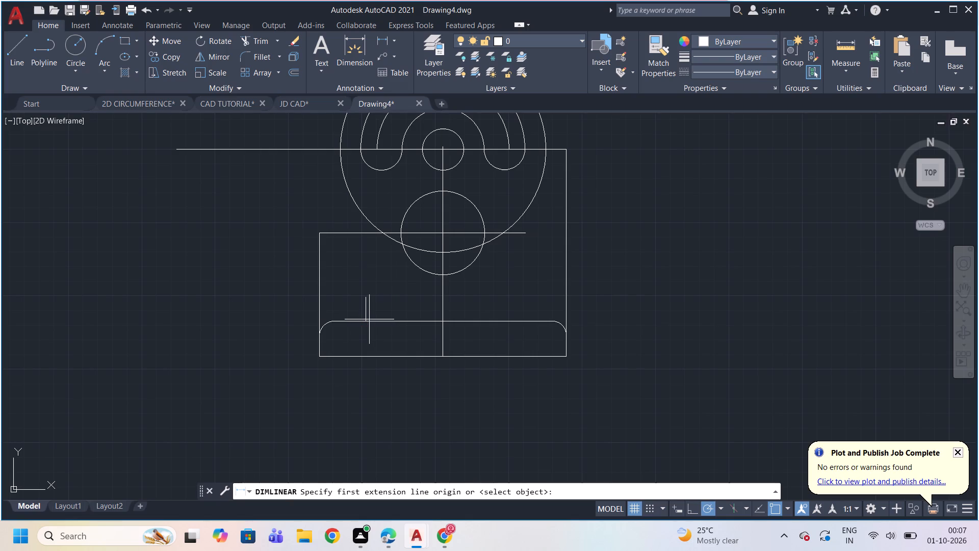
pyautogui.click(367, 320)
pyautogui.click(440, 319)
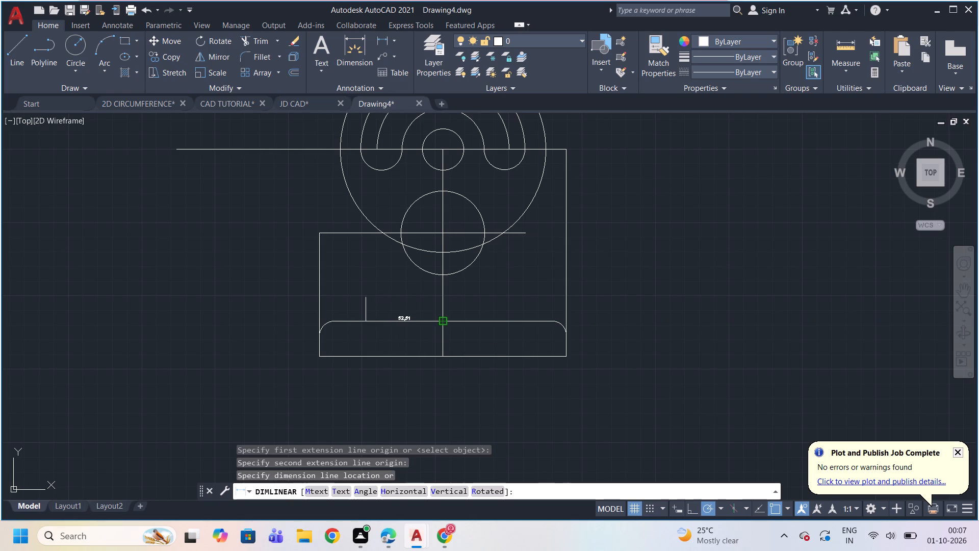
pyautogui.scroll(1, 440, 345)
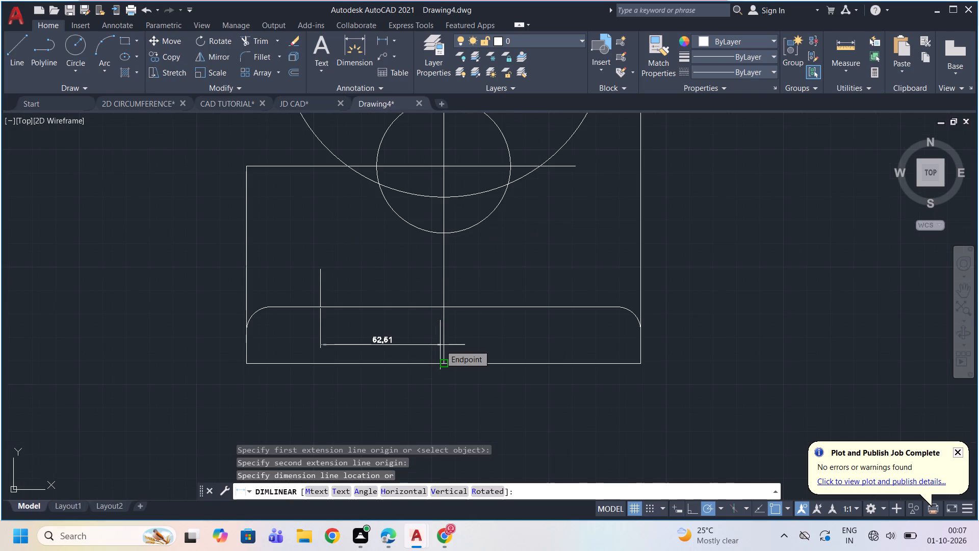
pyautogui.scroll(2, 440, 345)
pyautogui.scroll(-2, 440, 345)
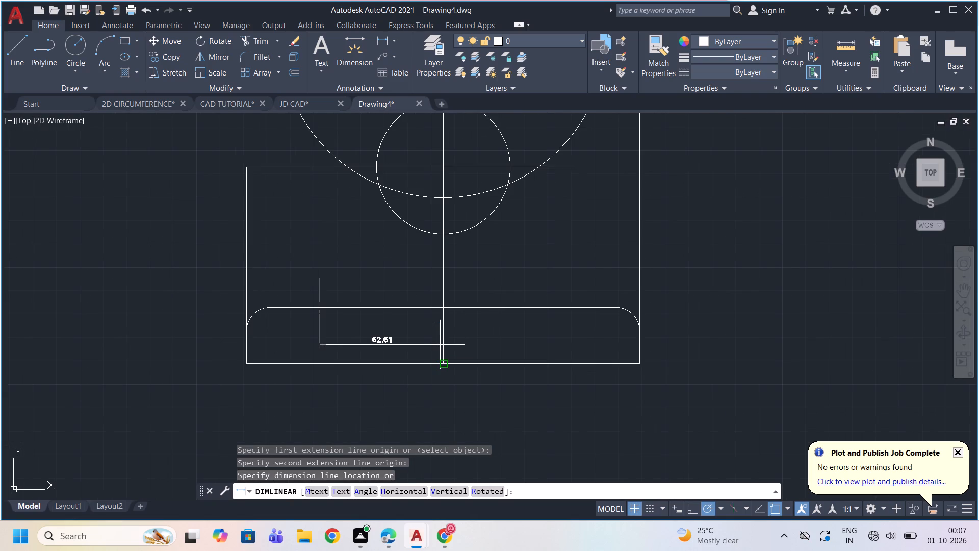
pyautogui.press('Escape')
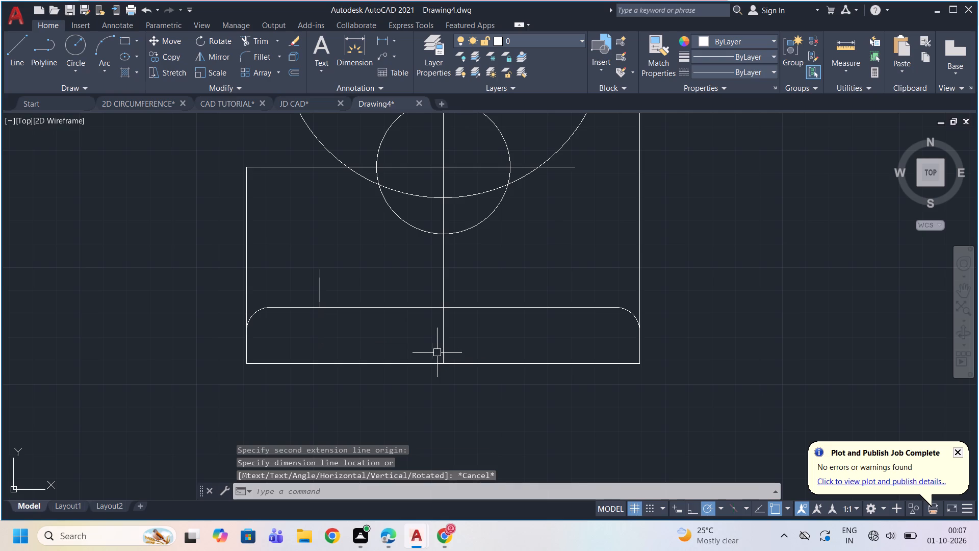
# Draw a line from the centreline 52 units right along the base's top edge, with a short vertical segment rising from its end.
pyautogui.press('l')
pyautogui.press('Return')
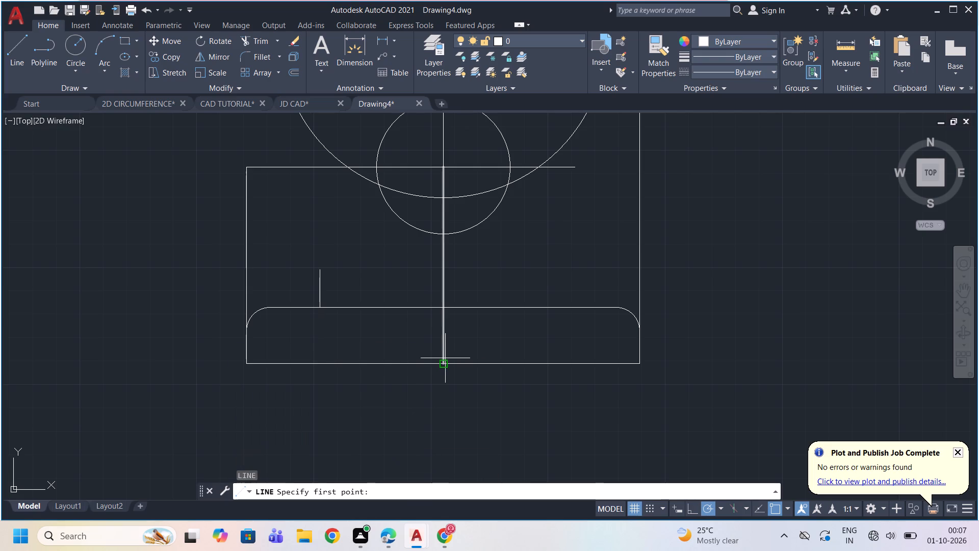
pyautogui.click(441, 308)
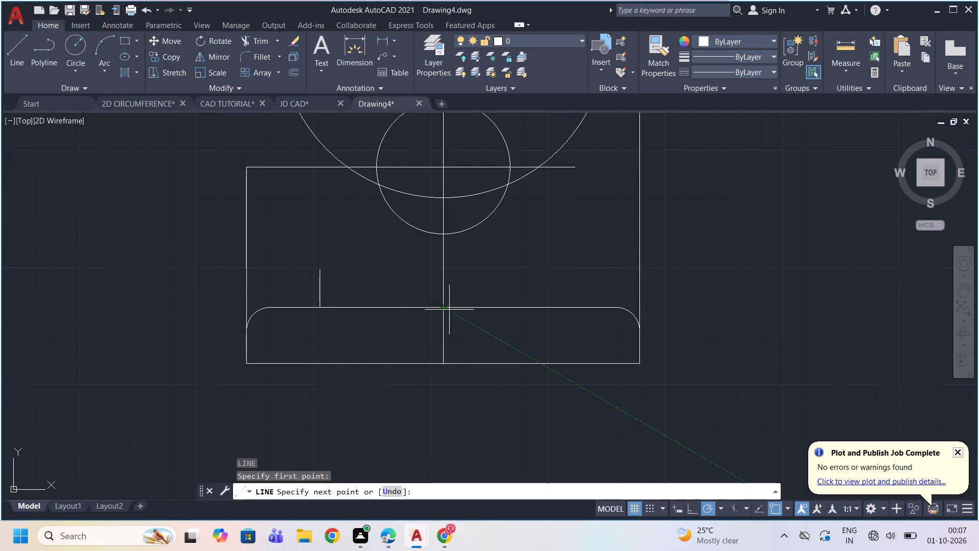
pyautogui.write('52')
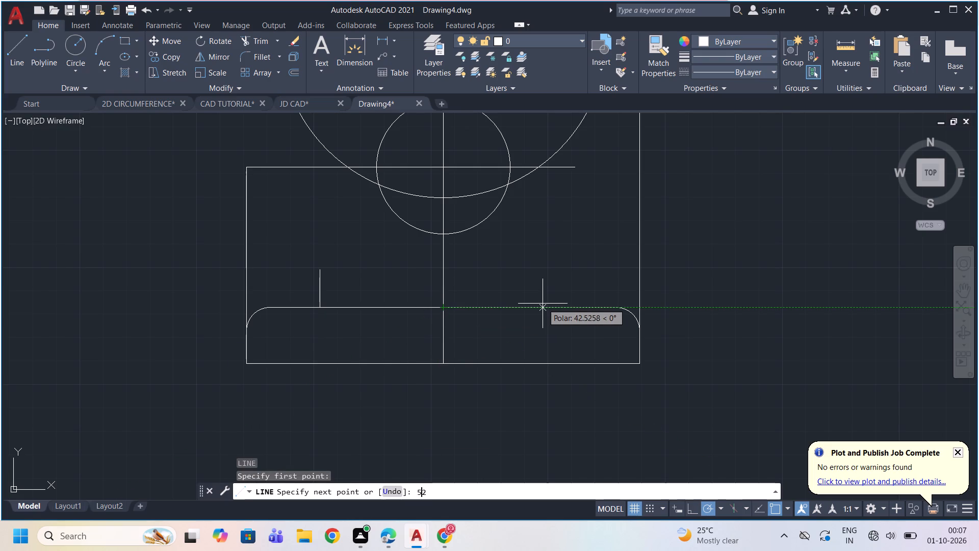
pyautogui.press('Return')
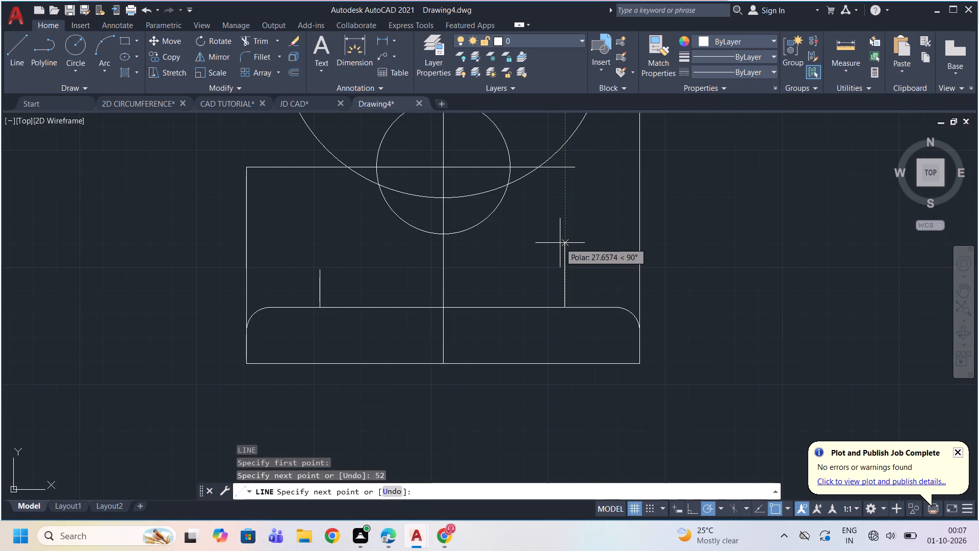
pyautogui.click(564, 259)
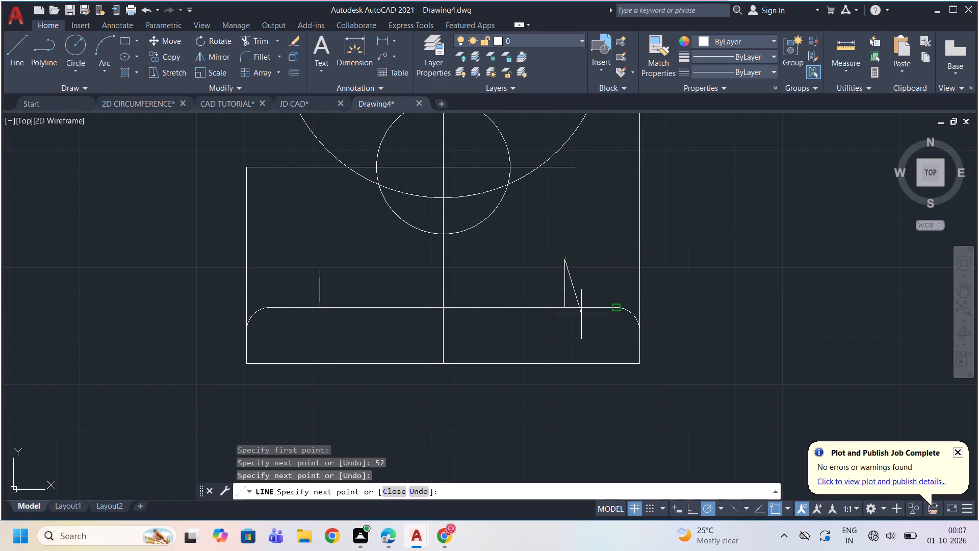
pyautogui.press('Escape')
# Draw a vertical line about 49 units up from the left short line's top end, just past the horizontal line through the lower circle's centre.
pyautogui.scroll(-1, 557, 312)
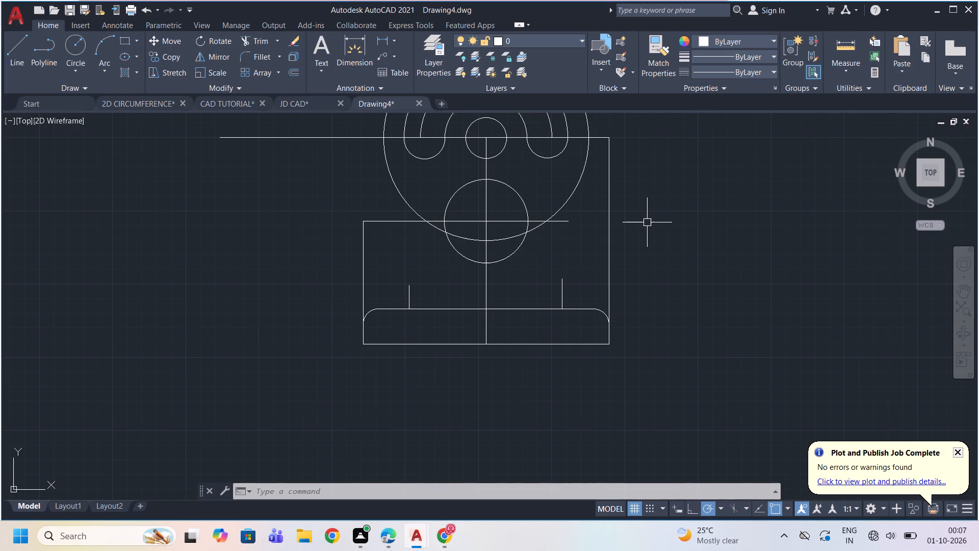
pyautogui.scroll(-1, 599, 373)
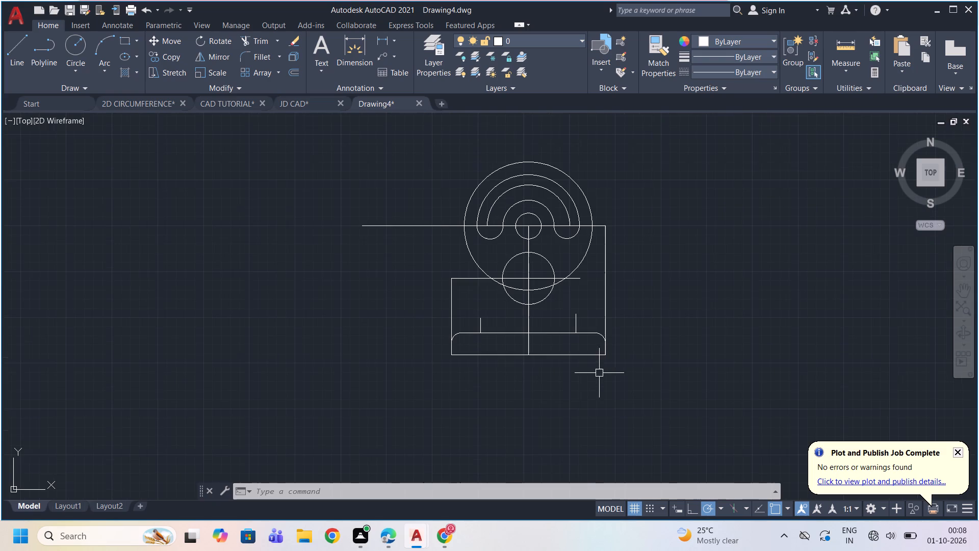
pyautogui.scroll(1, 555, 393)
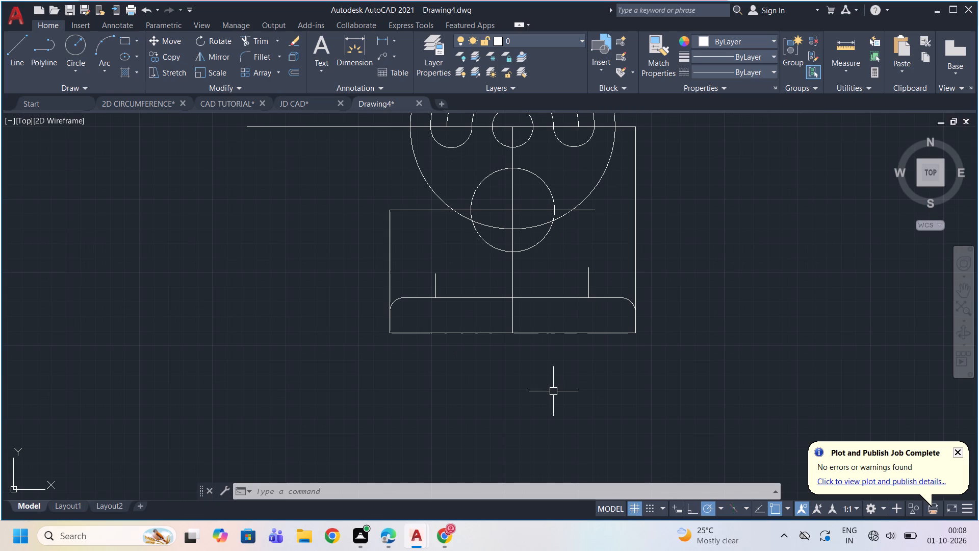
pyautogui.press('l')
pyautogui.press('Return')
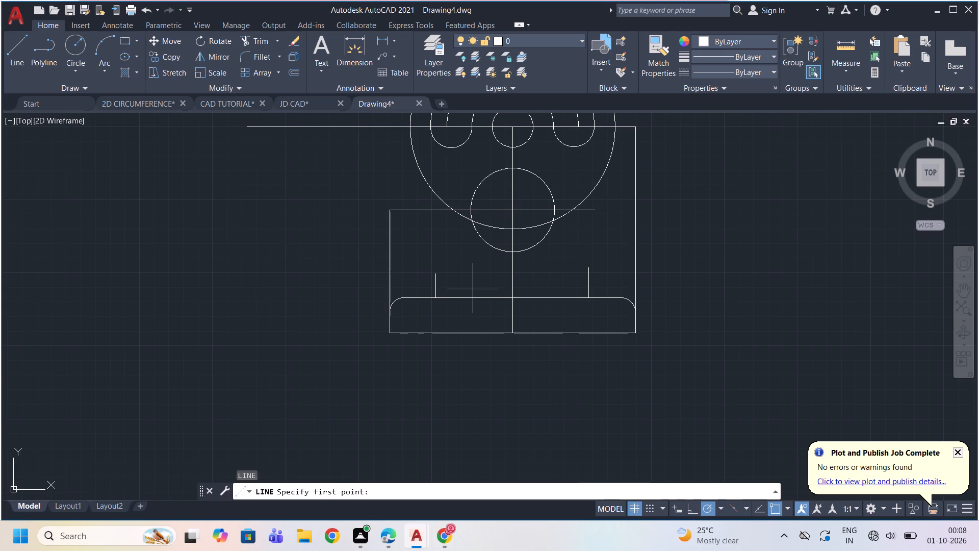
pyautogui.click(434, 271)
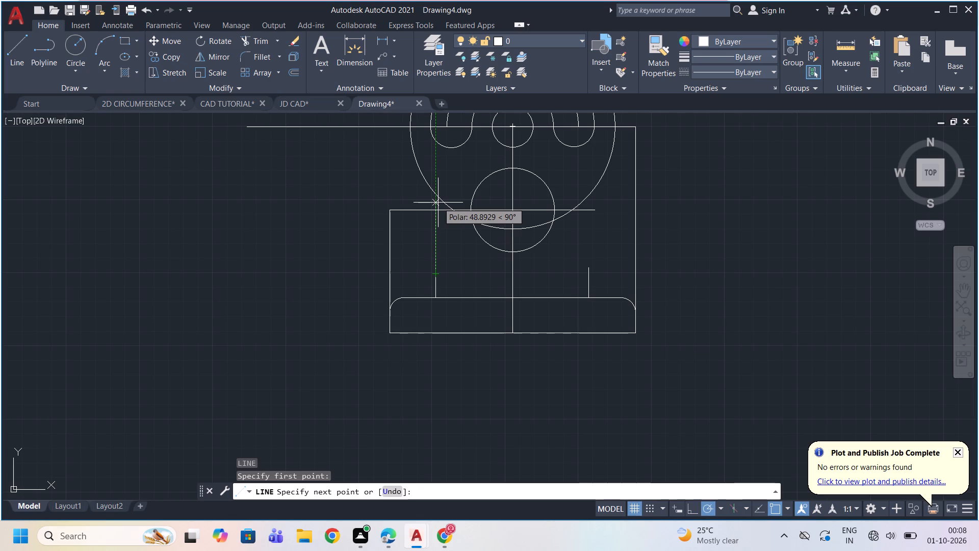
pyautogui.click(438, 203)
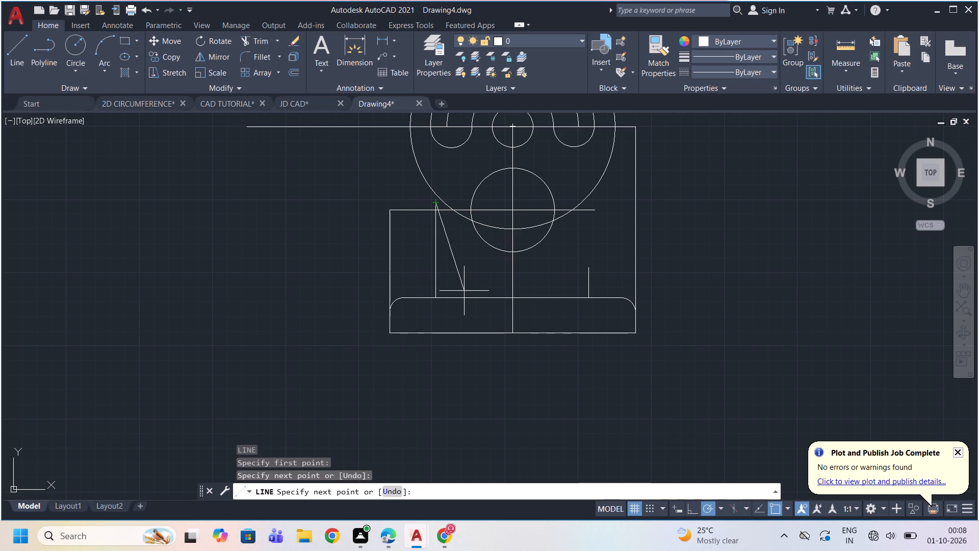
pyautogui.press('Escape')
# Draw a vertical line from the right short line's top end up to the horizontal line through the lower circle's centre.
pyautogui.press(';')
pyautogui.press('BackSpace')
pyautogui.press('BackSpace')
pyautogui.press('l')
pyautogui.press('Return')
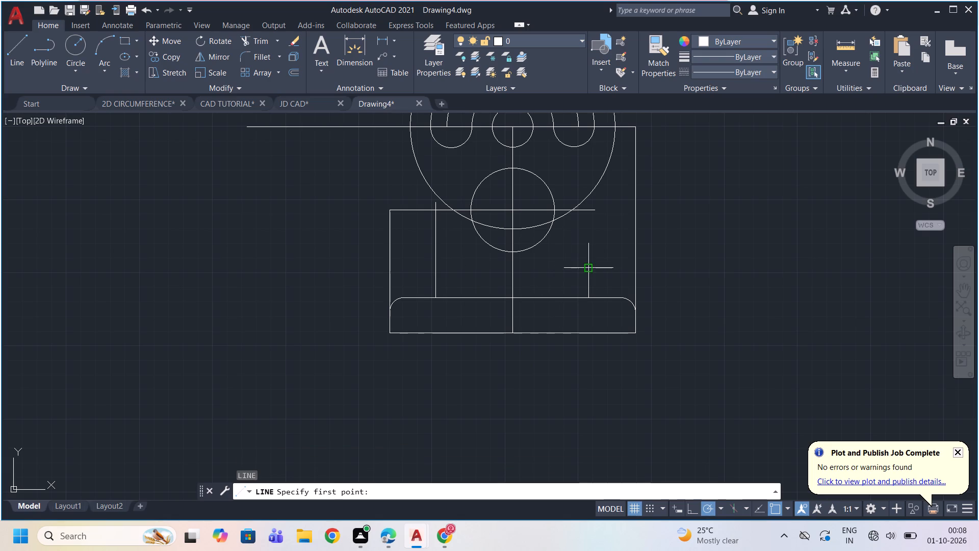
pyautogui.click(589, 263)
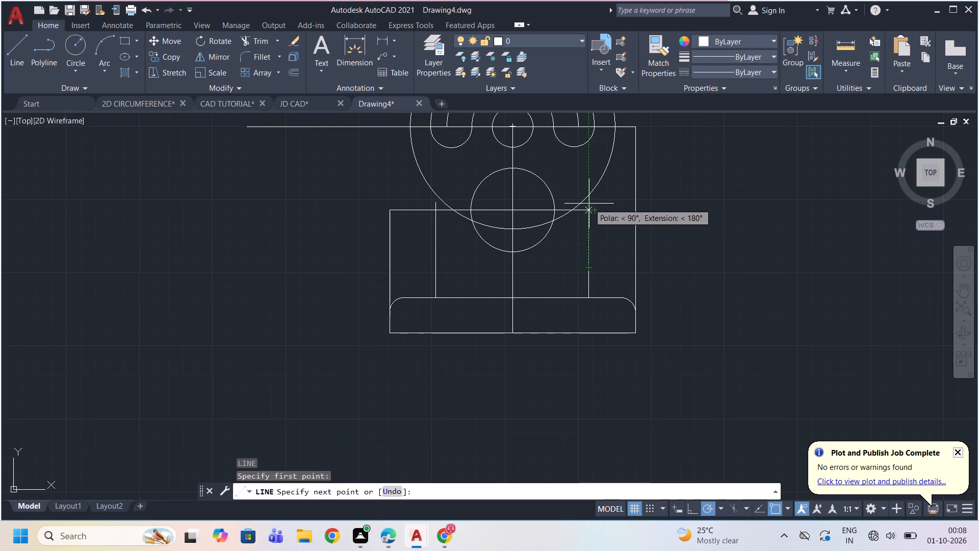
pyautogui.click(589, 204)
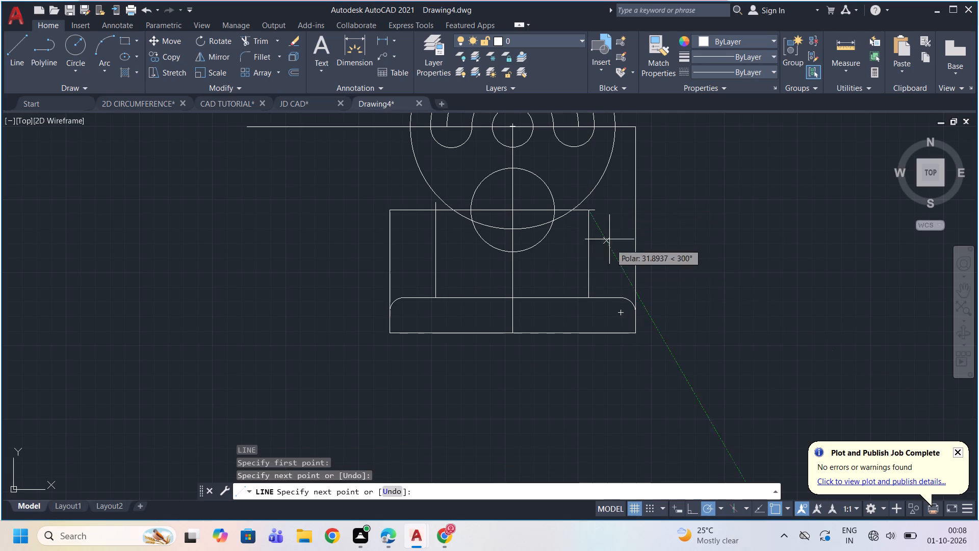
# Continue the right upright line with a short vertical segment past the horizontal line, up to the large circle.
pyautogui.click(589, 202)
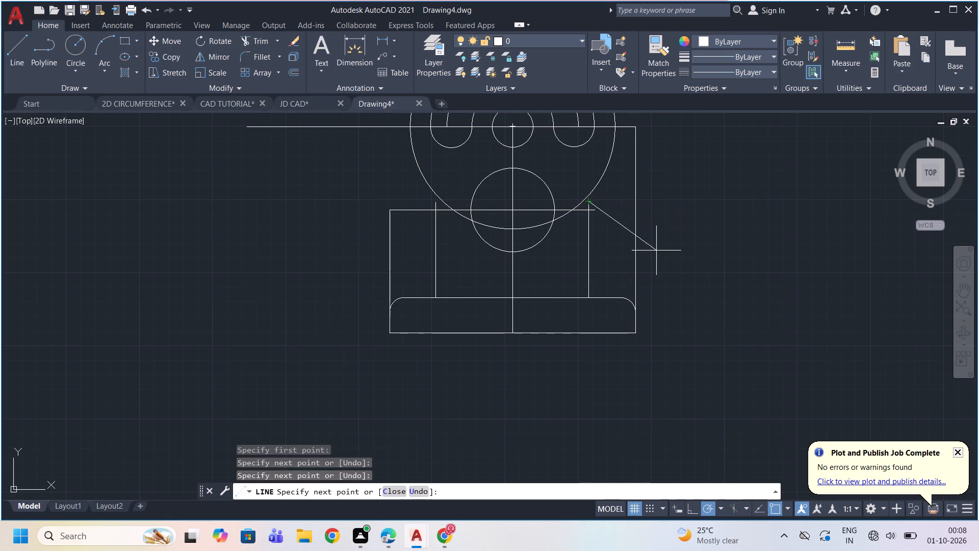
pyautogui.press('Escape')
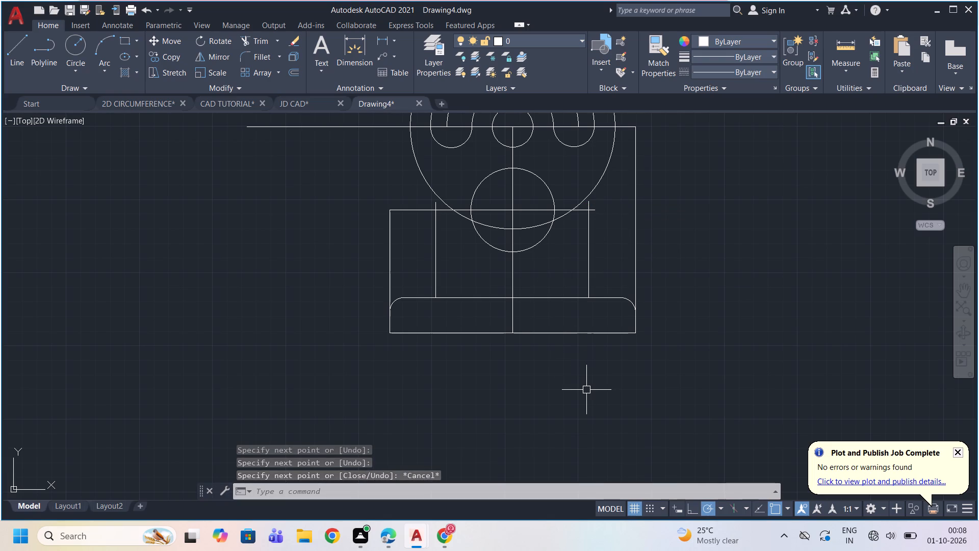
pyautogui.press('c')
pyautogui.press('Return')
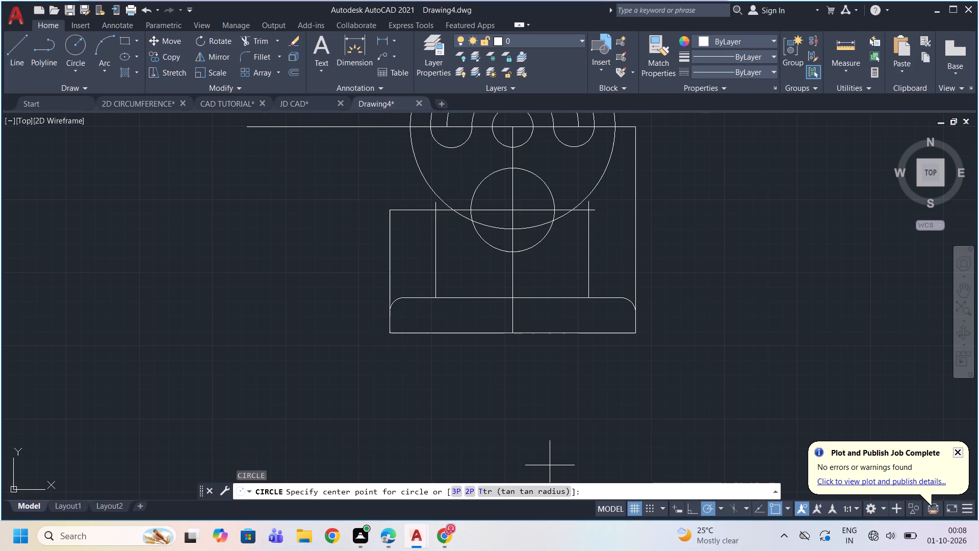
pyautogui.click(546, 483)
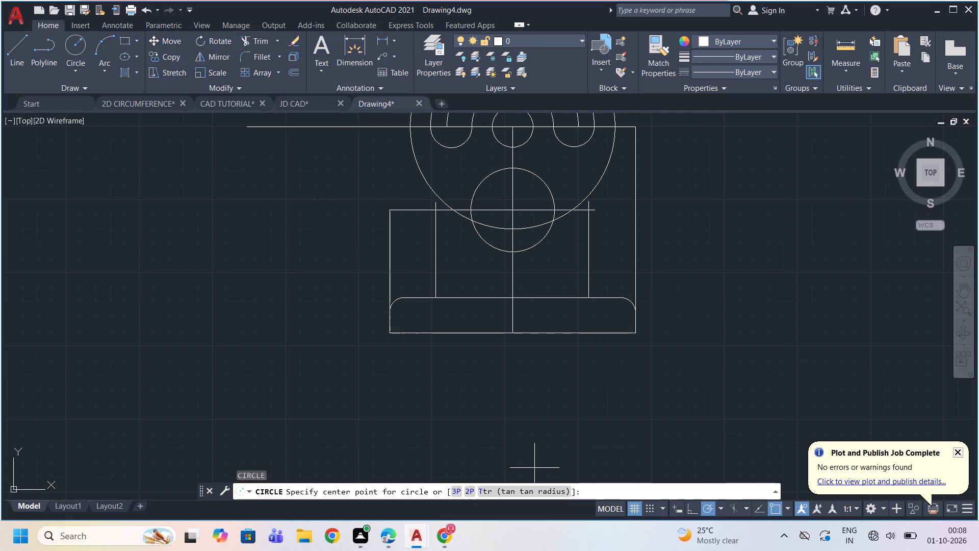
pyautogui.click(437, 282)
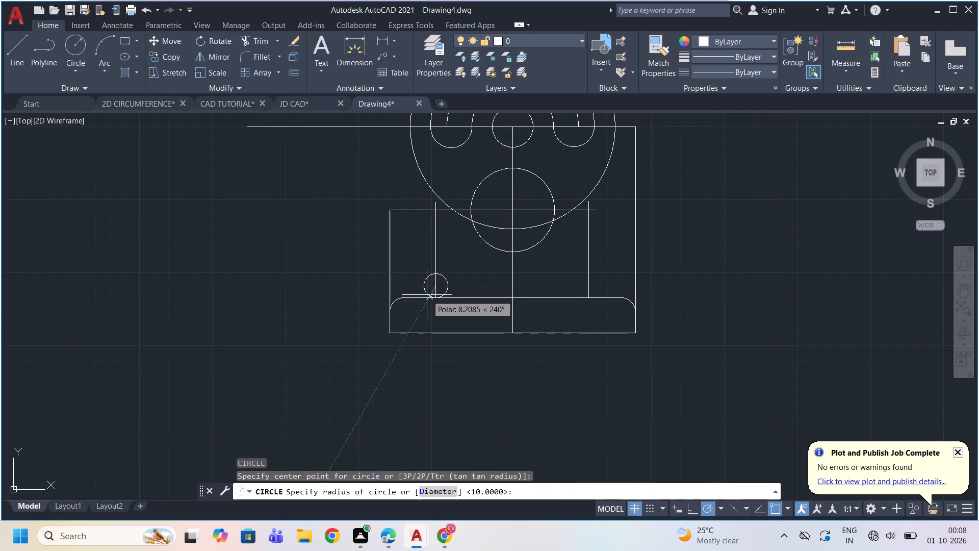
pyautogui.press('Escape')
# Draw a circle of radius 10 tangent to the left upright and the base's top edge, on the upright's outer side.
pyautogui.press('c')
pyautogui.press('Return')
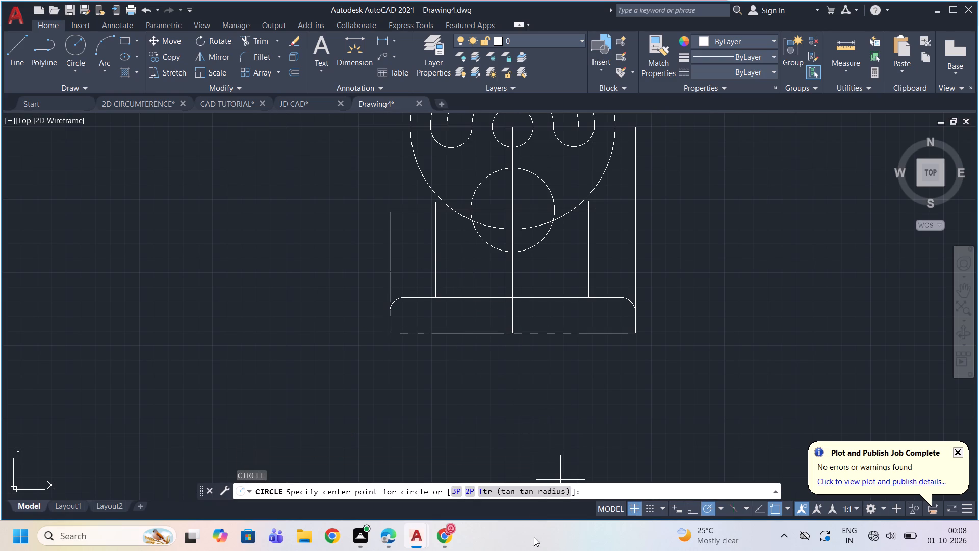
pyautogui.click(526, 490)
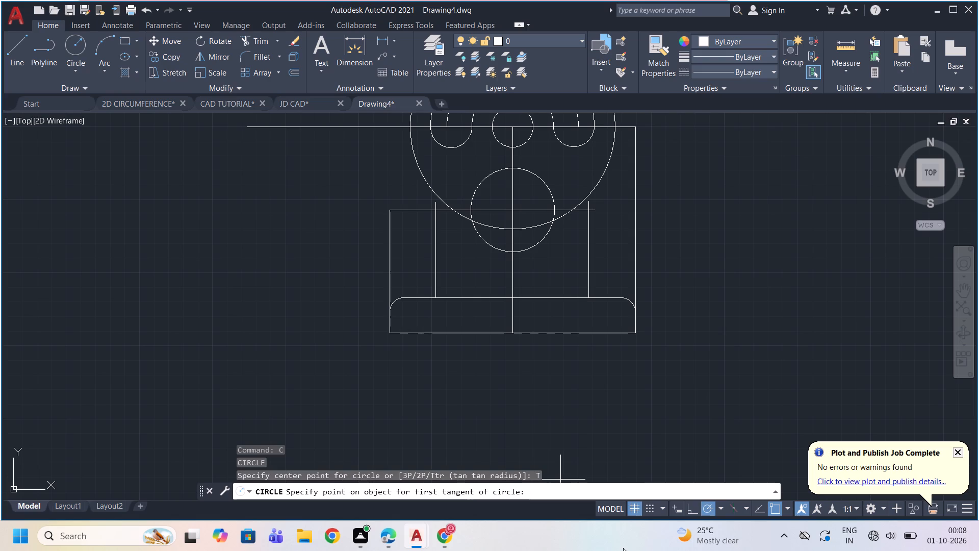
pyautogui.click(436, 285)
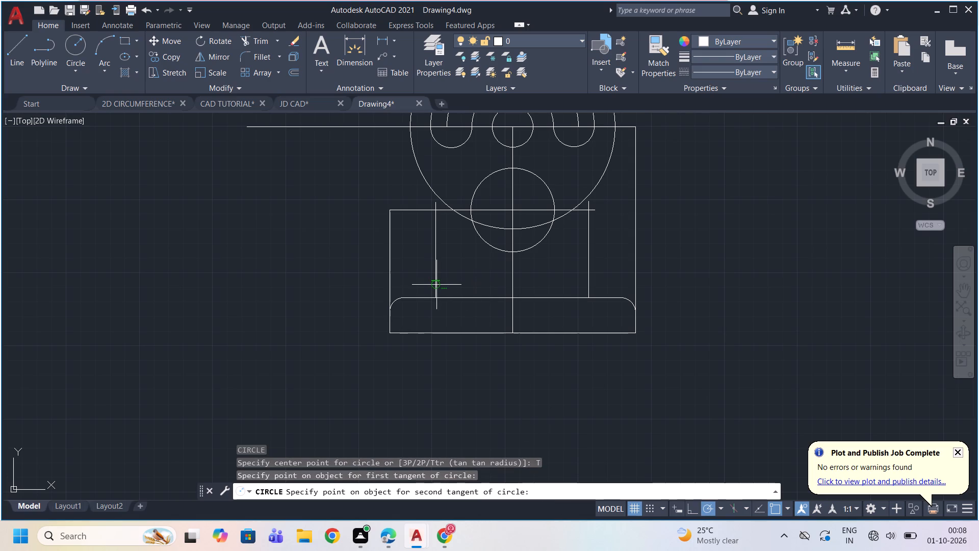
pyautogui.click(428, 297)
pyautogui.write('10')
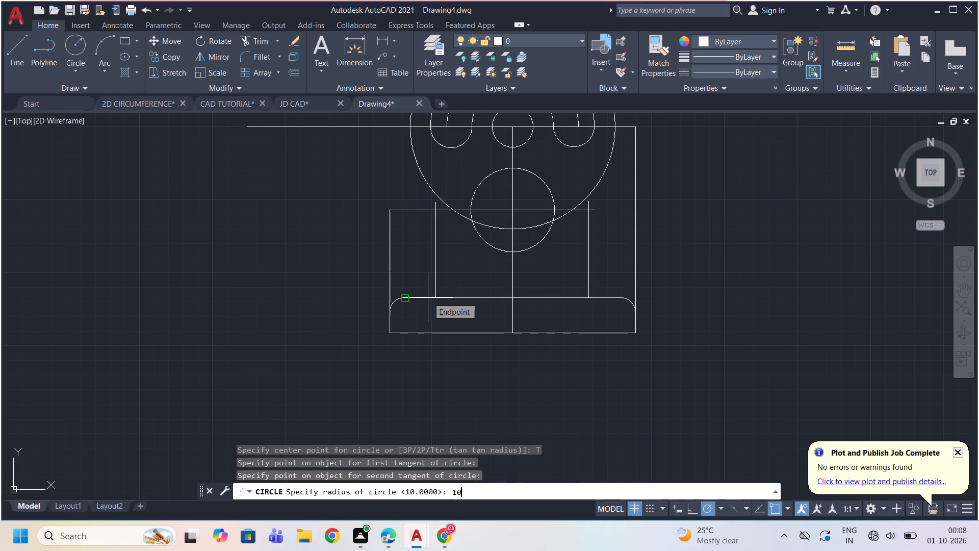
pyautogui.press('Return')
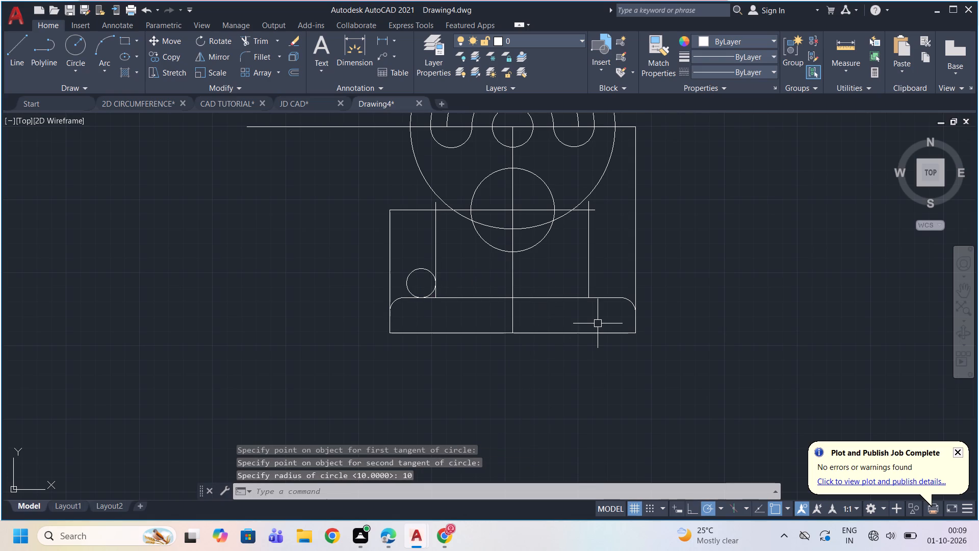
# Draw a circle of radius 10 tangent to the right upright and the base's top edge, on the upright's outer side.
pyautogui.press('c')
pyautogui.press('Return')
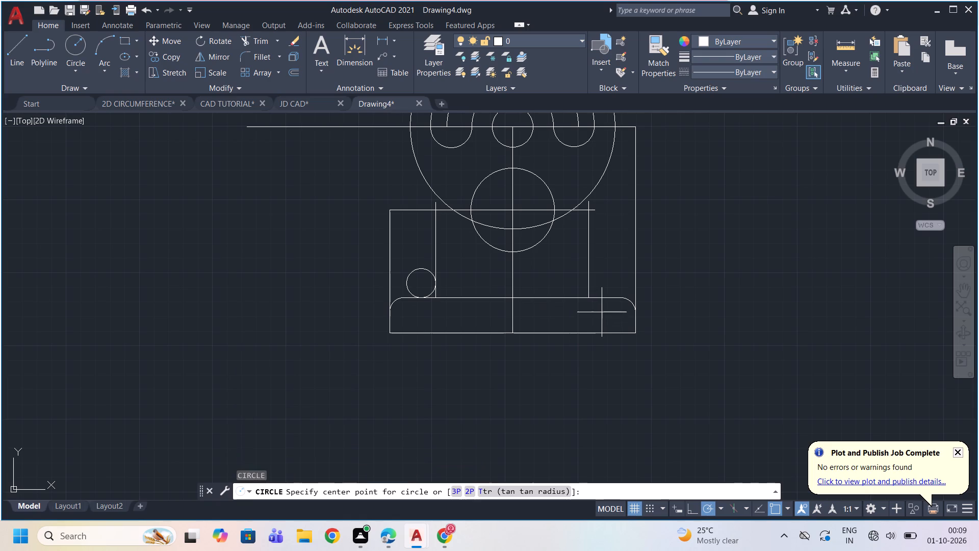
pyautogui.click(533, 488)
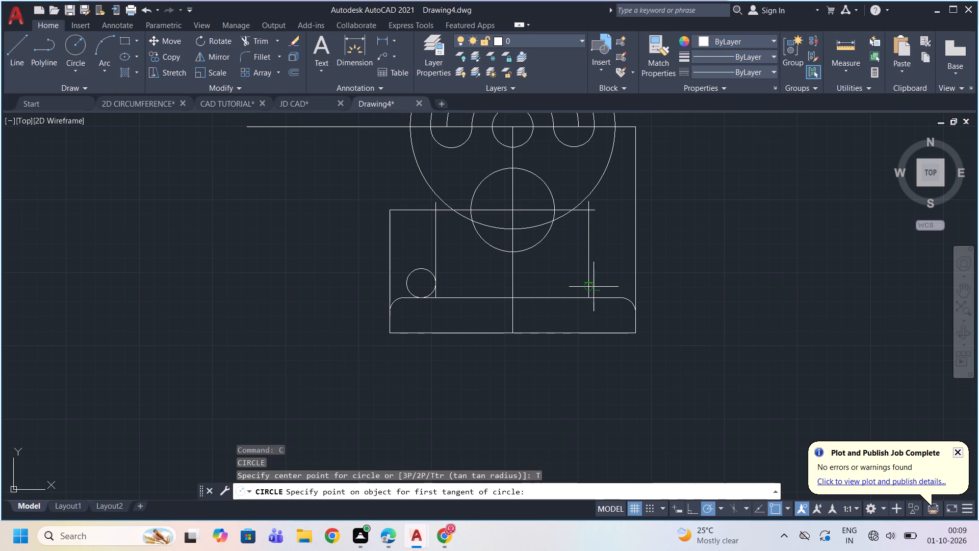
pyautogui.click(591, 285)
pyautogui.click(602, 297)
pyautogui.write('10')
pyautogui.press('Return')
# Trim both radius 10 circles at the base, leaving only the fillet arcs between the uprights and the base's top edge.
pyautogui.write('TR')
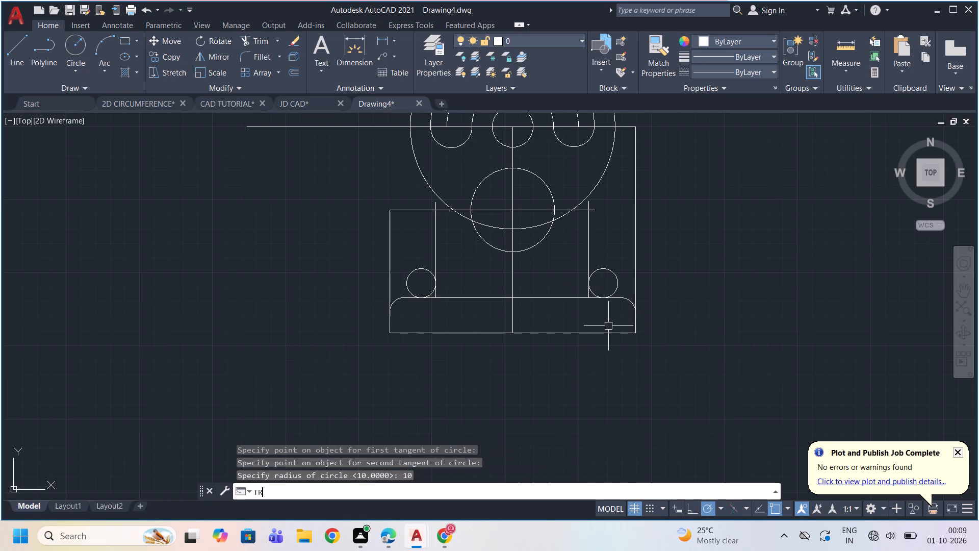
pyautogui.press('Return')
pyautogui.press('Return')
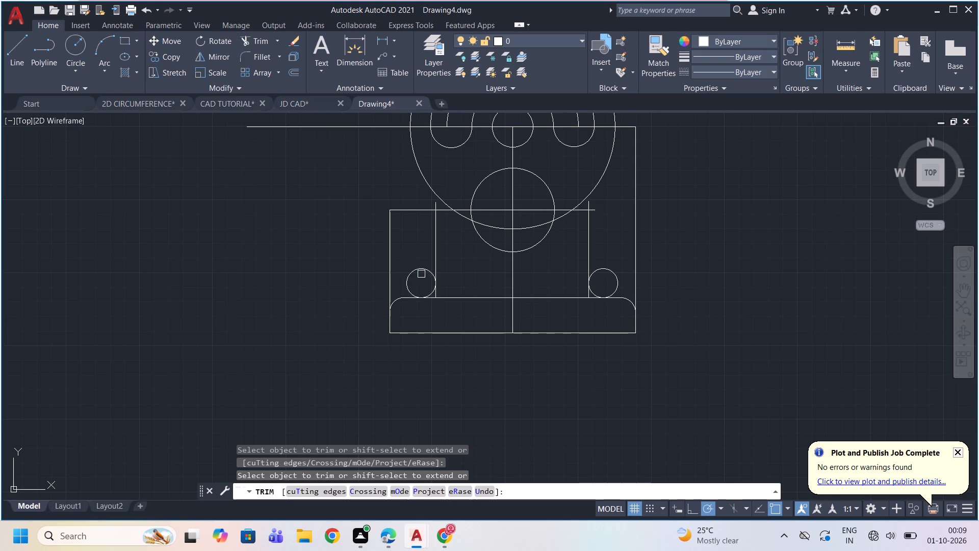
pyautogui.click(415, 270)
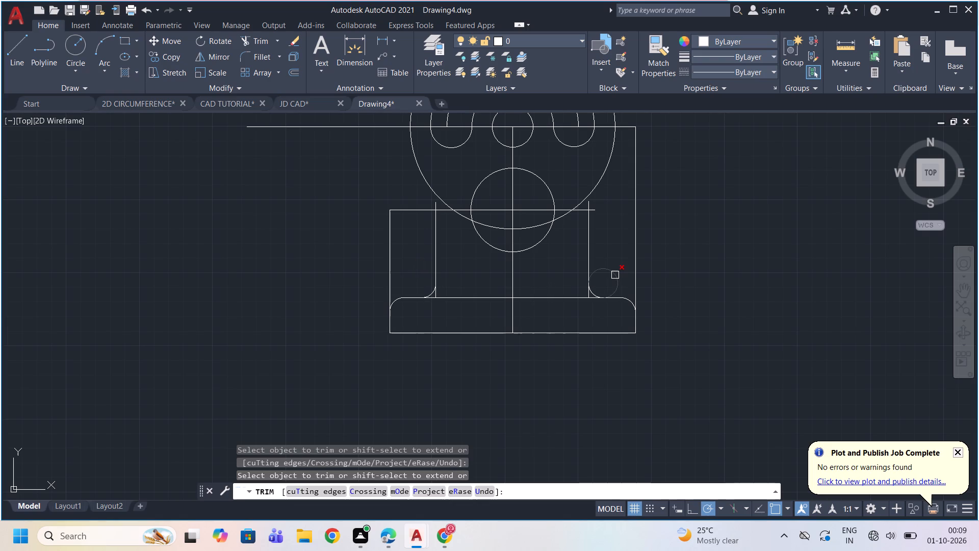
pyautogui.click(615, 275)
# Trim the upright ends below the fillet arcs and the base's top edge between the two uprights.
pyautogui.scroll(3, 438, 299)
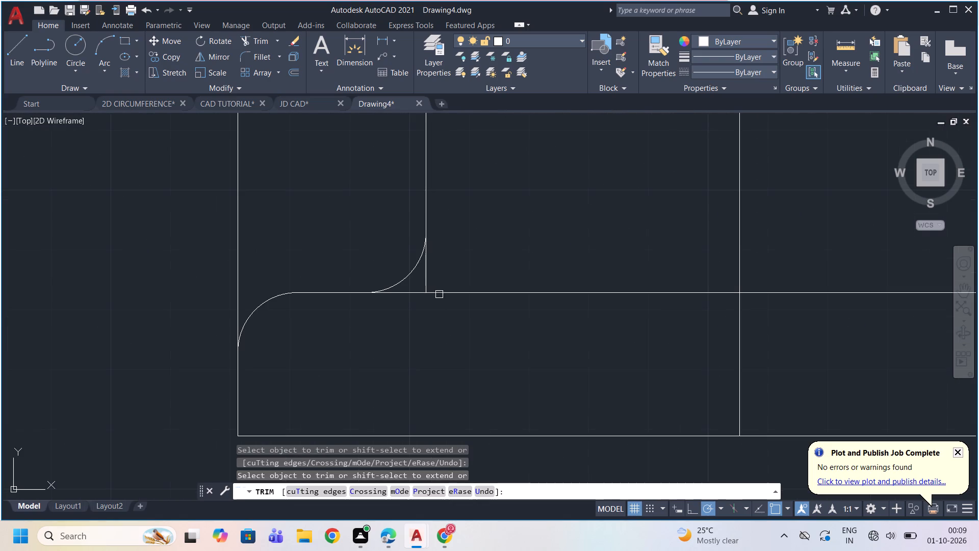
pyautogui.click(427, 274)
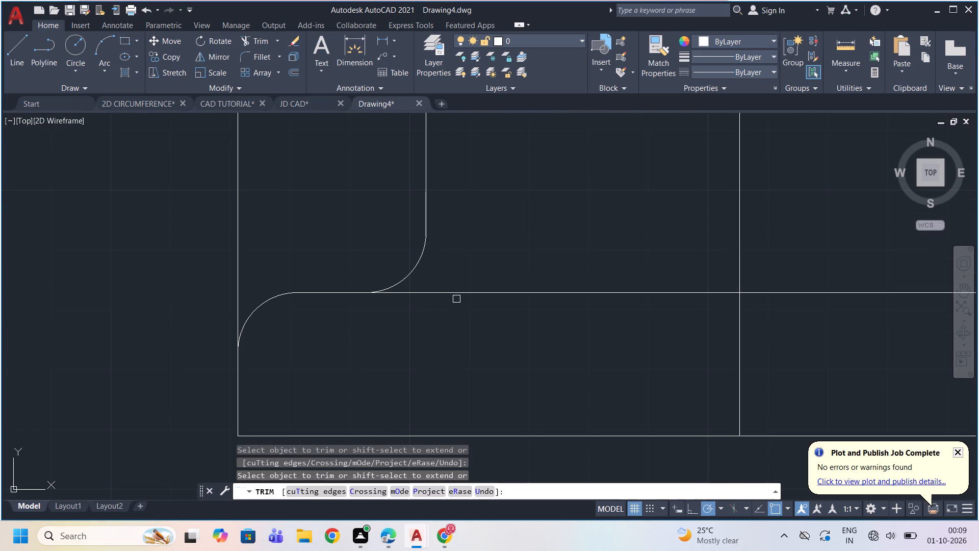
pyautogui.click(456, 299)
pyautogui.click(460, 292)
pyautogui.scroll(-3, 460, 292)
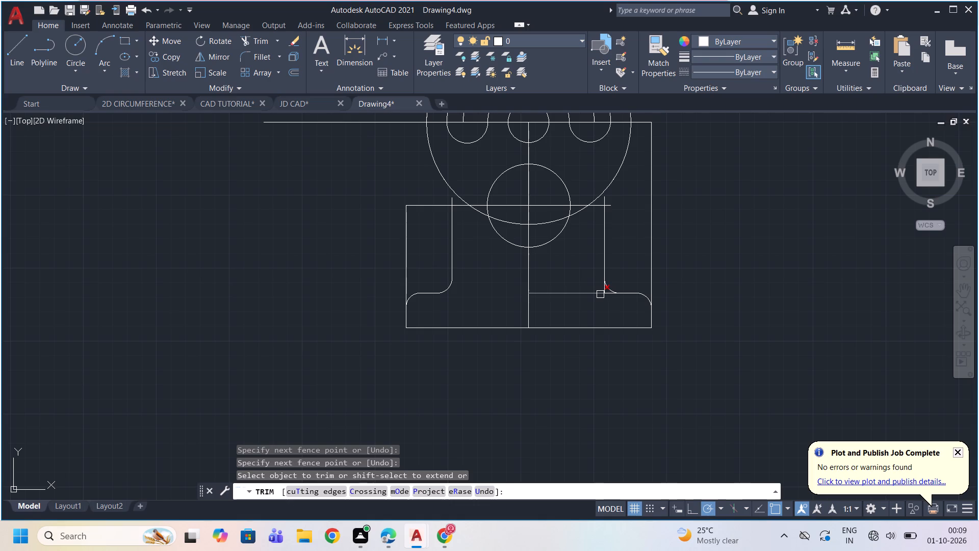
pyautogui.scroll(3, 600, 295)
pyautogui.click(617, 272)
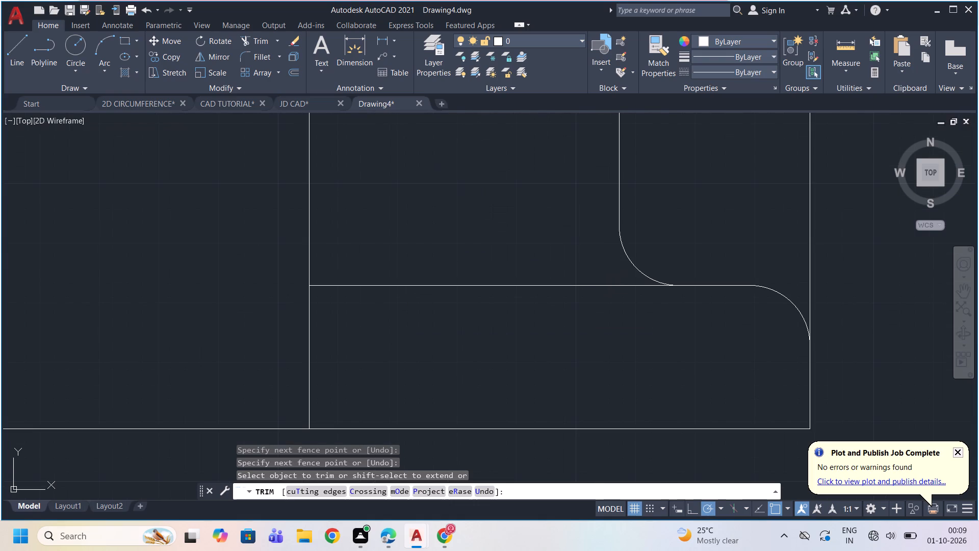
pyautogui.click(552, 287)
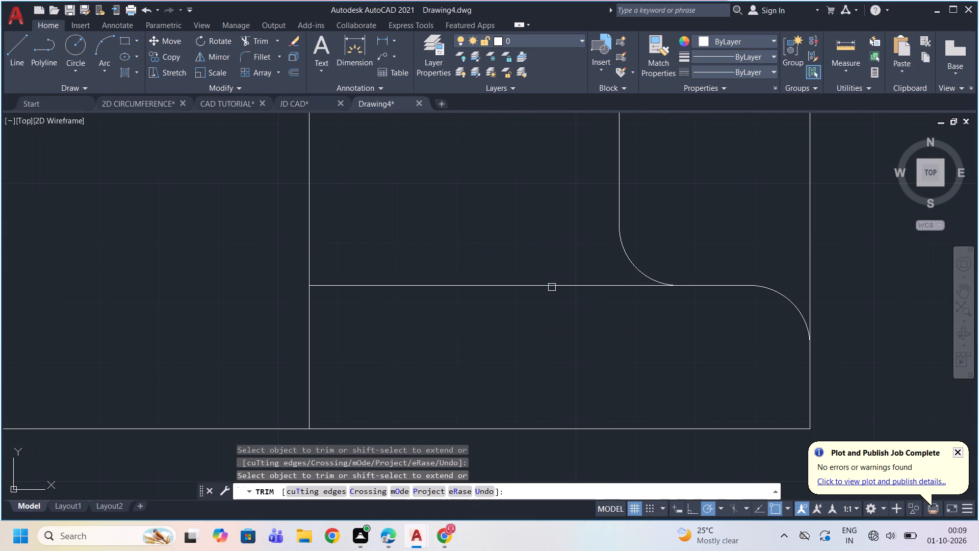
pyautogui.click(556, 288)
pyautogui.scroll(-3, 556, 288)
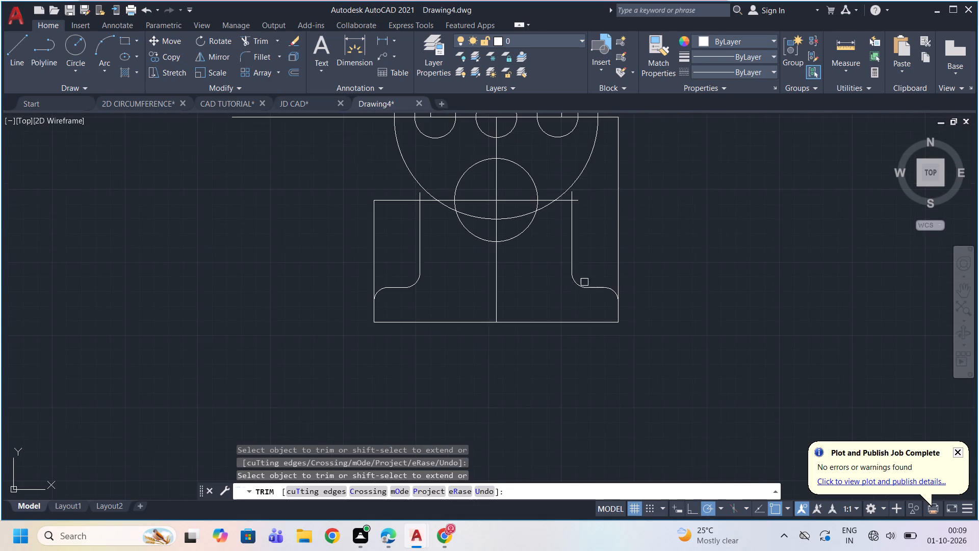
pyautogui.scroll(3, 584, 282)
pyautogui.scroll(-2, 584, 282)
pyautogui.scroll(-1, 440, 283)
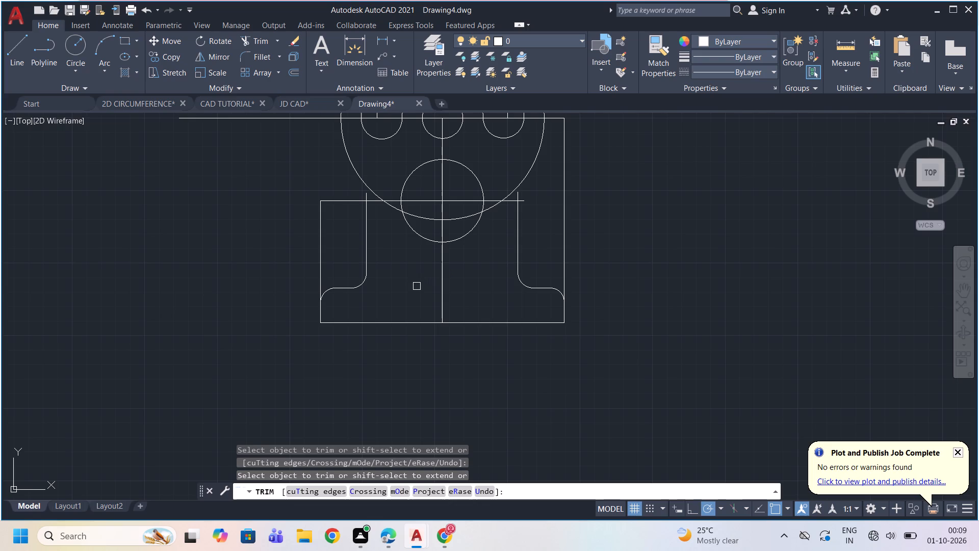
pyautogui.scroll(1, 352, 204)
pyautogui.scroll(-2, 354, 204)
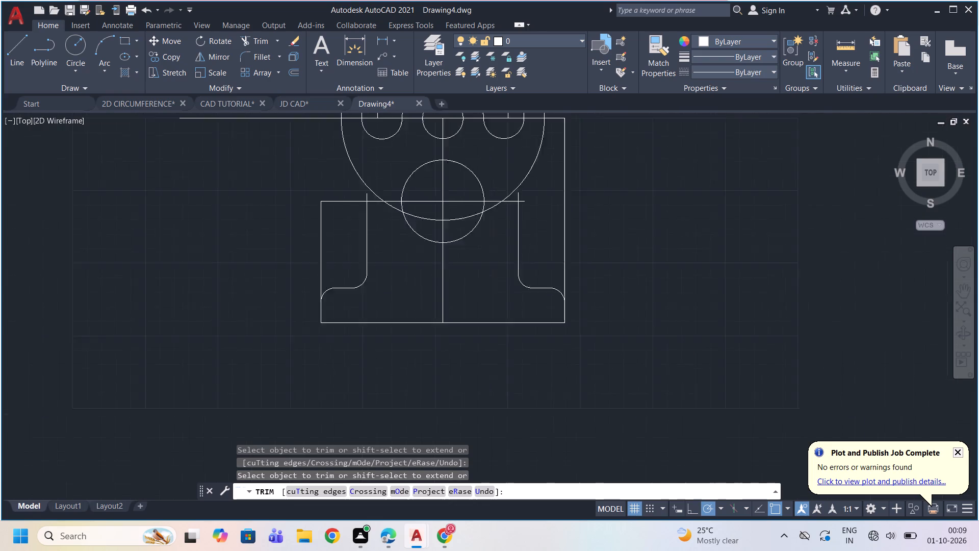
pyautogui.scroll(1, 323, 178)
pyautogui.press('Escape')
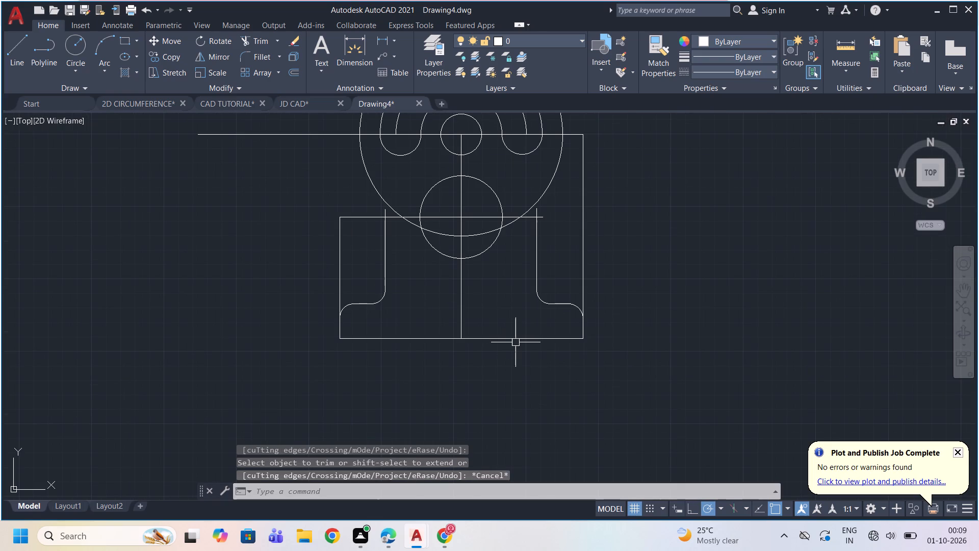
# Draw a circle of radius 10 tangent to the left upright's upper end and the large circle, on the outer side.
pyautogui.press('c')
pyautogui.press('Return')
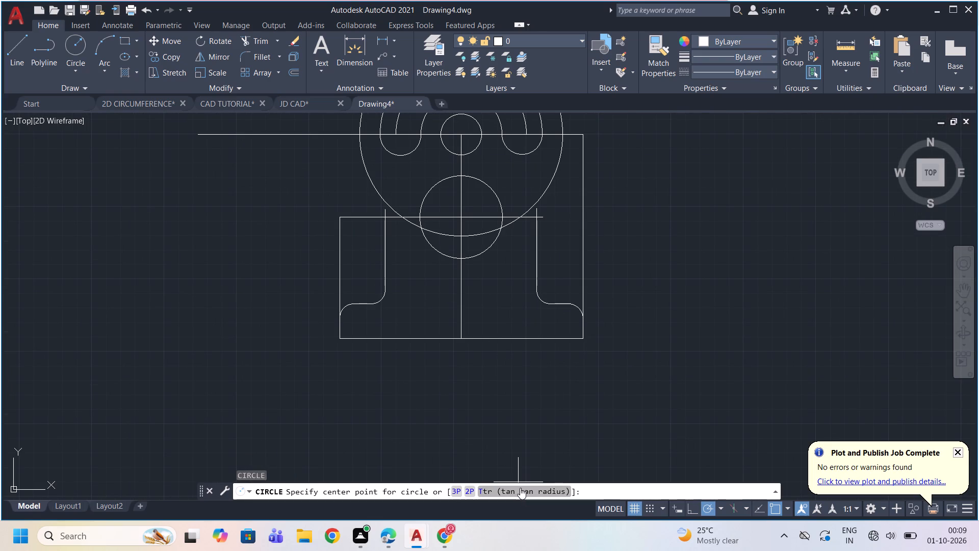
pyautogui.click(522, 486)
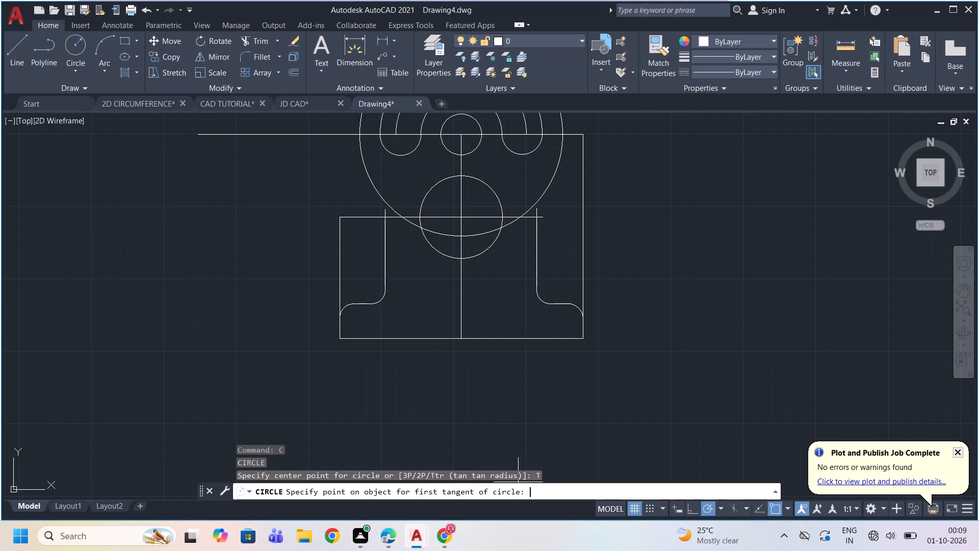
pyautogui.click(384, 209)
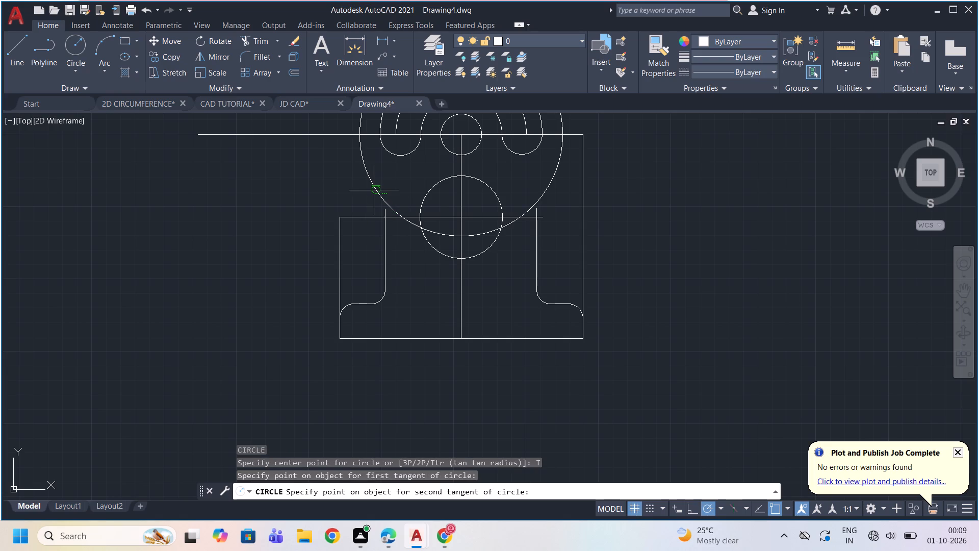
pyautogui.click(374, 190)
pyautogui.write('10')
pyautogui.press('Return')
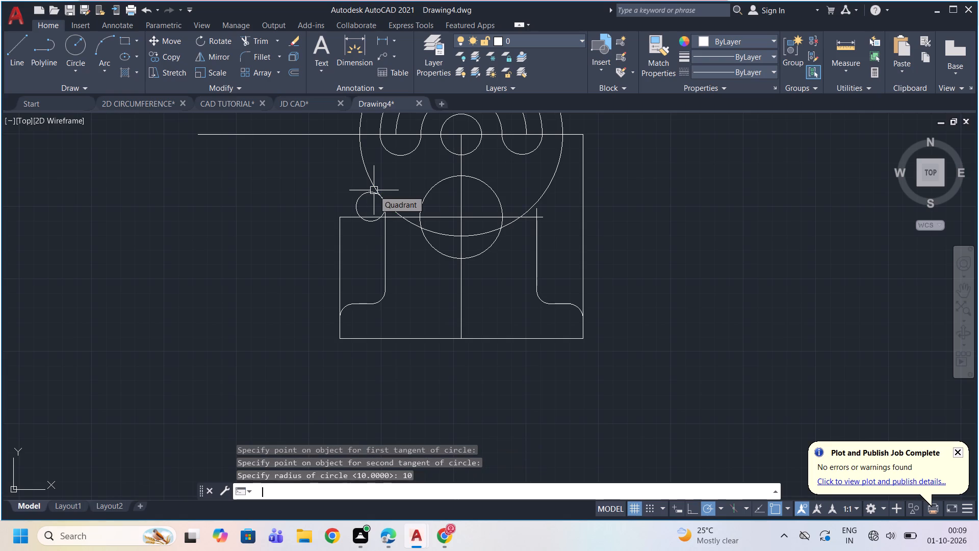
pyautogui.press('Escape')
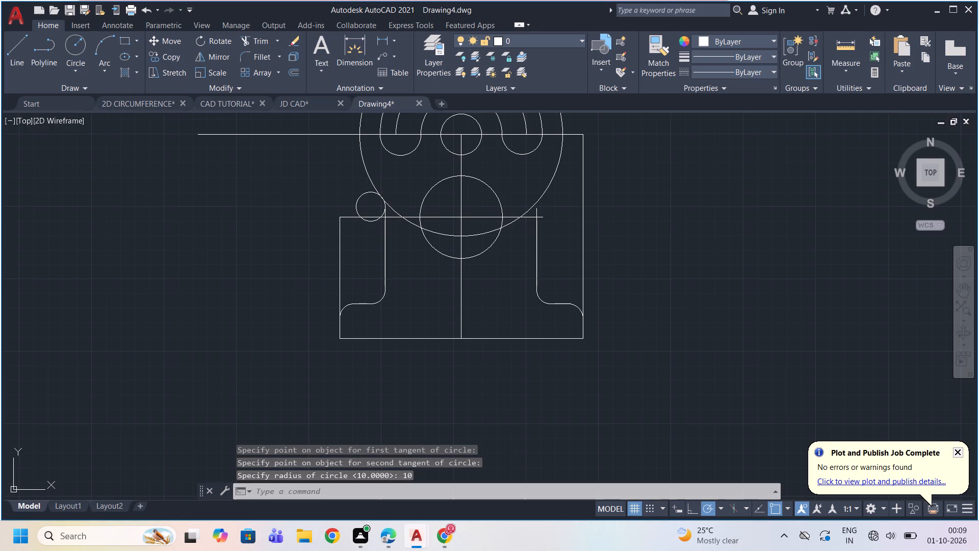
# Draw a circle of radius 10 tangent to the right upright's upper end and the large circle, on the outer side.
pyautogui.press('c')
pyautogui.press('Return')
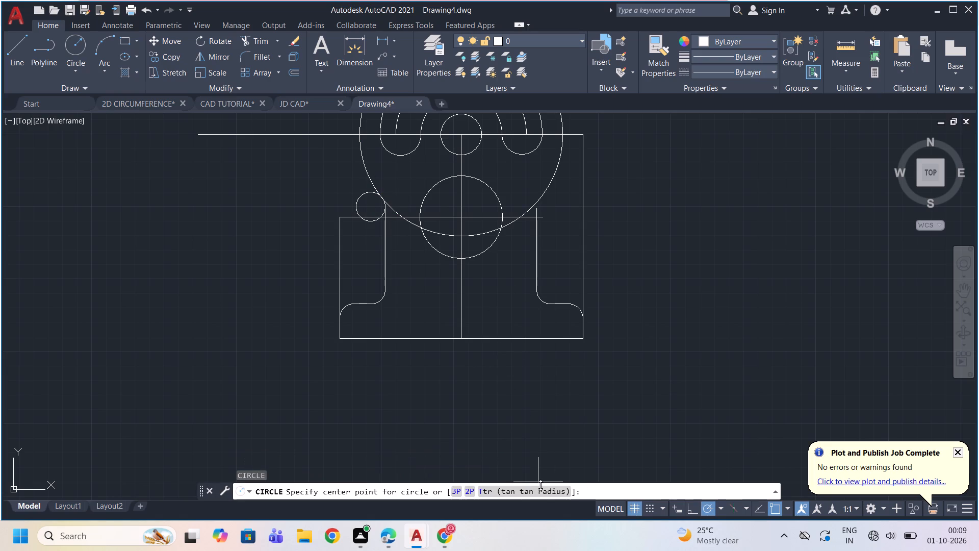
pyautogui.click(542, 489)
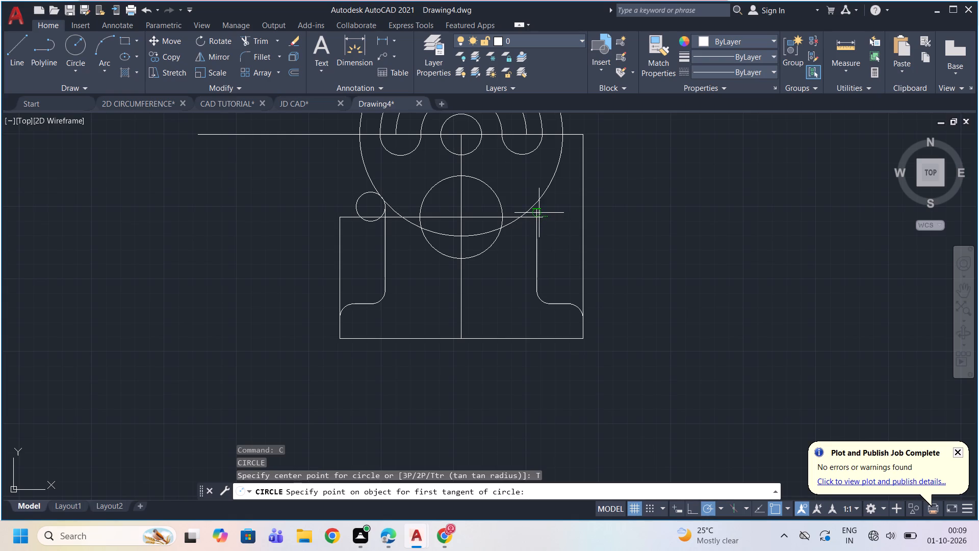
pyautogui.click(537, 213)
pyautogui.click(545, 190)
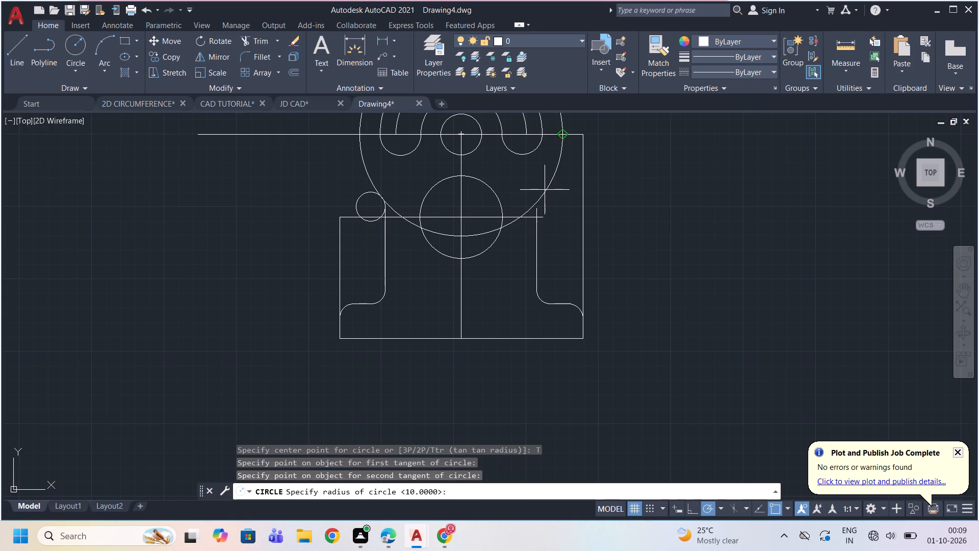
pyautogui.write('10')
pyautogui.press('Return')
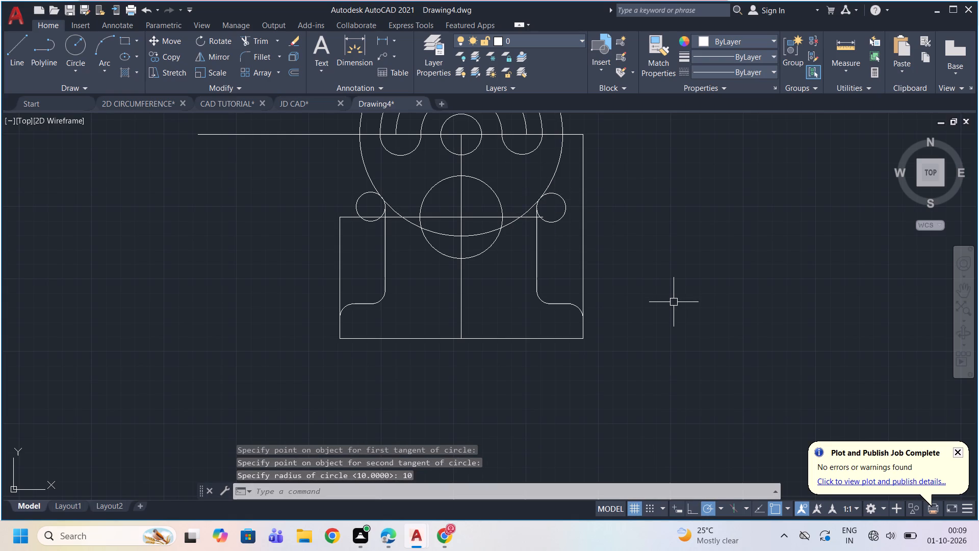
# Trim the outer part of the right radius 10 circle, leaving only the arc between the large circle and the horizontal line.
pyautogui.write('TR')
pyautogui.press('Return')
pyautogui.press('Return')
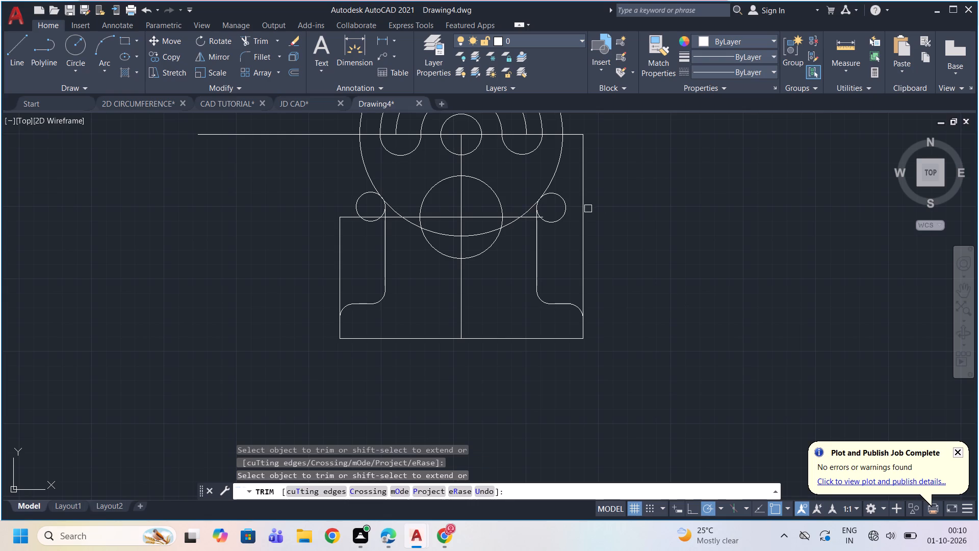
pyautogui.click(563, 216)
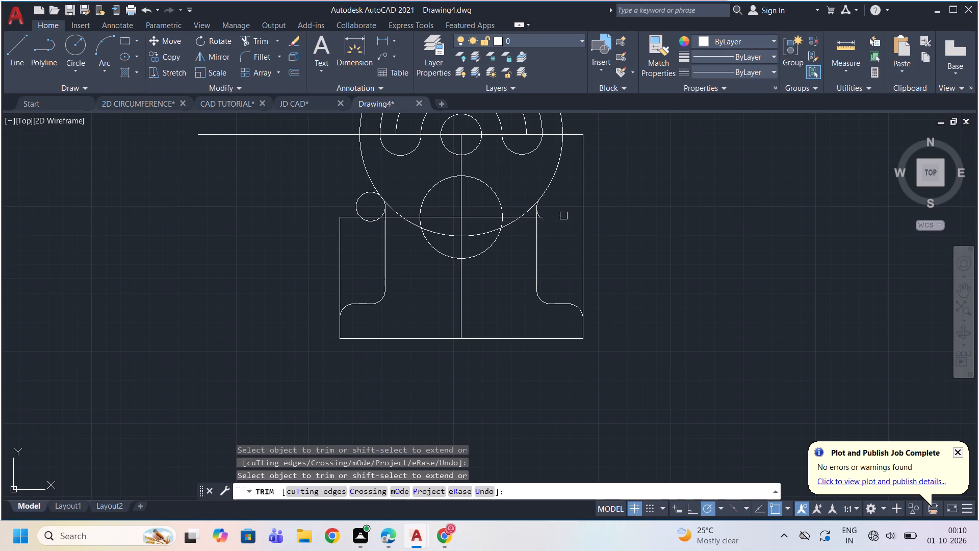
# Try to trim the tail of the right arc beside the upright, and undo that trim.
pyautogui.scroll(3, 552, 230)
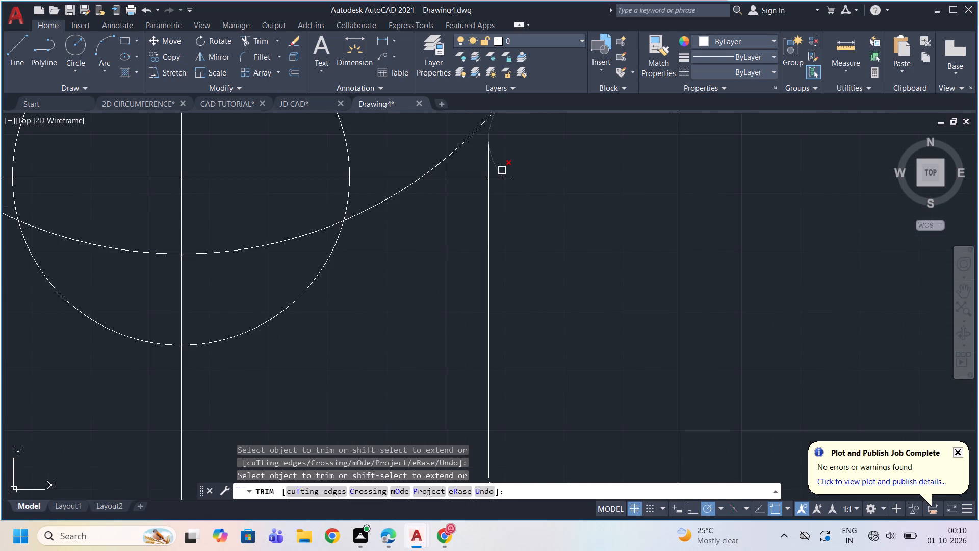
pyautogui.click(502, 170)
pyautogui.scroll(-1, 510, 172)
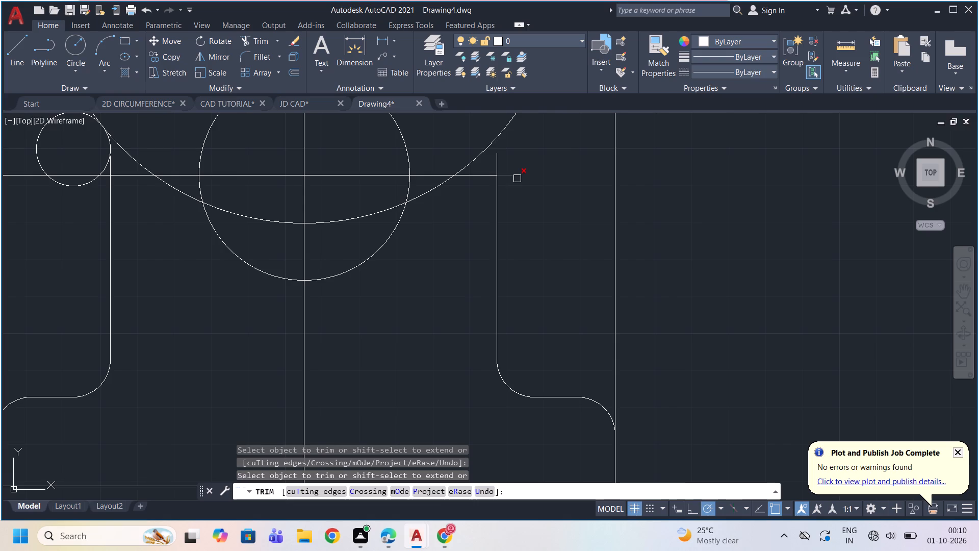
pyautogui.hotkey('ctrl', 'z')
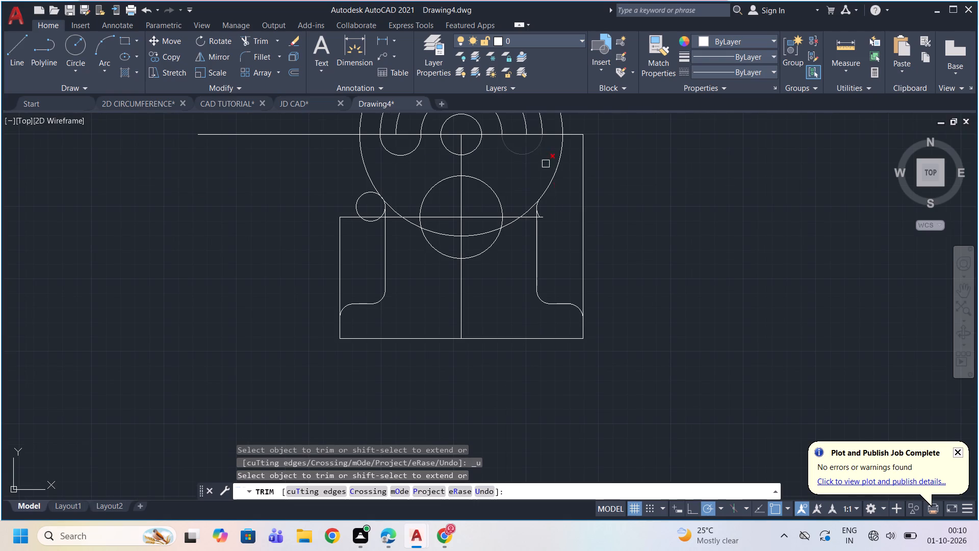
# Trim the short end of the horizontal line that overhangs outside the right upright.
pyautogui.scroll(3, 535, 208)
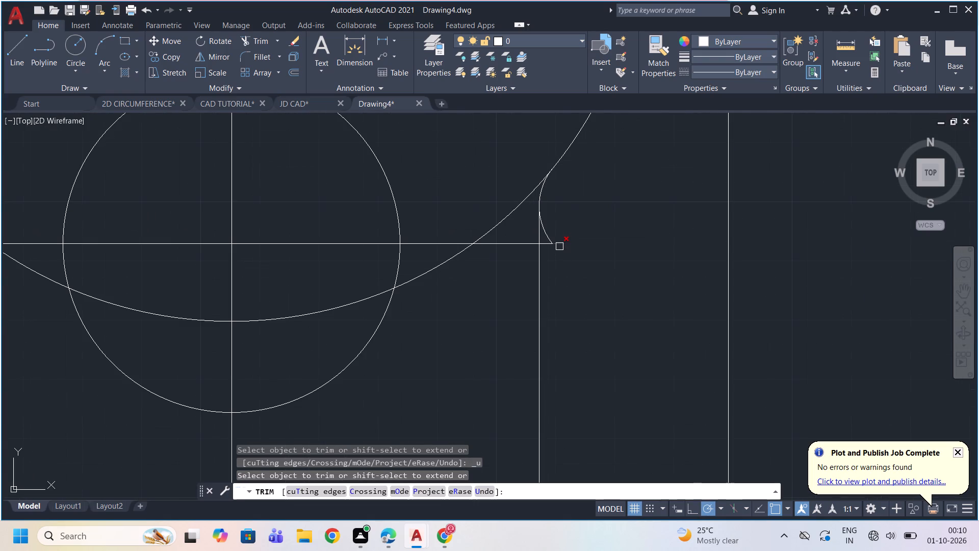
pyautogui.click(559, 246)
pyautogui.scroll(3, 550, 246)
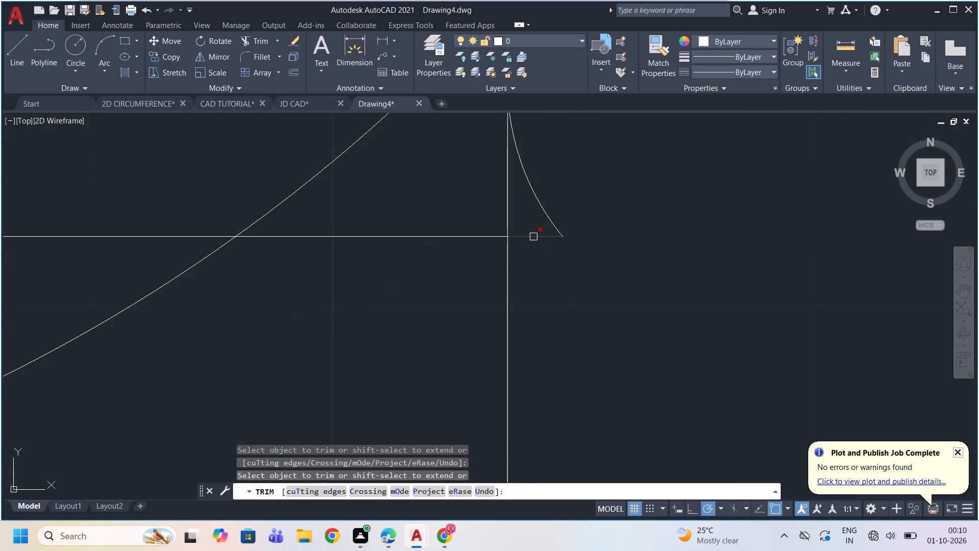
pyautogui.click(533, 237)
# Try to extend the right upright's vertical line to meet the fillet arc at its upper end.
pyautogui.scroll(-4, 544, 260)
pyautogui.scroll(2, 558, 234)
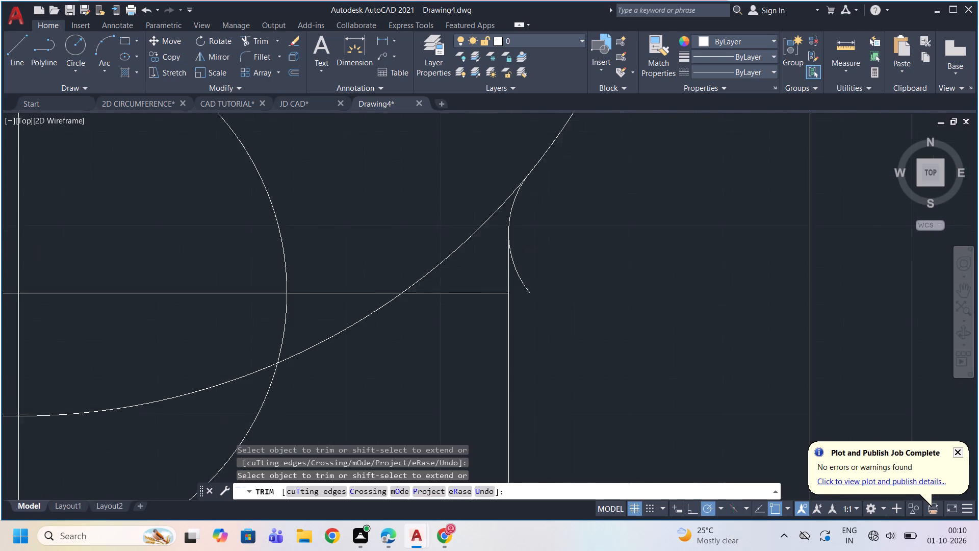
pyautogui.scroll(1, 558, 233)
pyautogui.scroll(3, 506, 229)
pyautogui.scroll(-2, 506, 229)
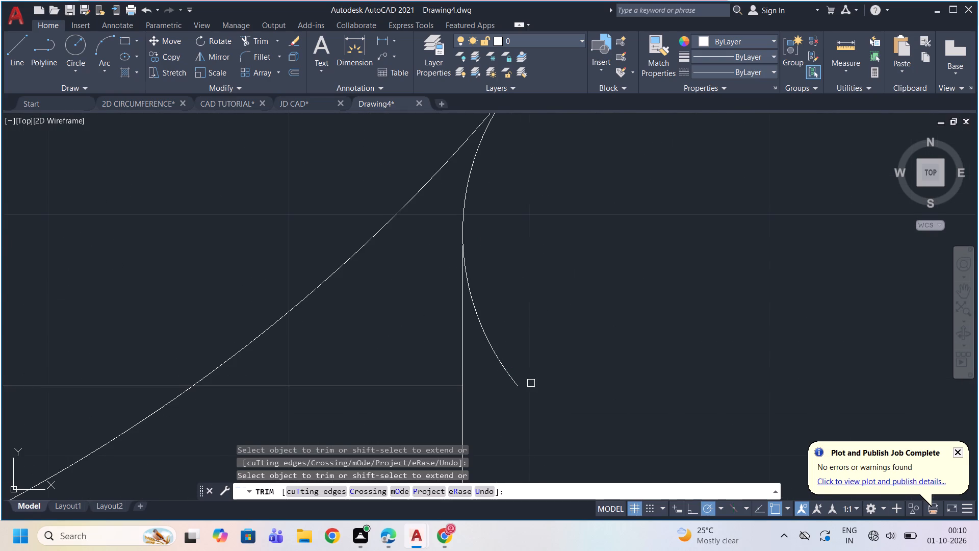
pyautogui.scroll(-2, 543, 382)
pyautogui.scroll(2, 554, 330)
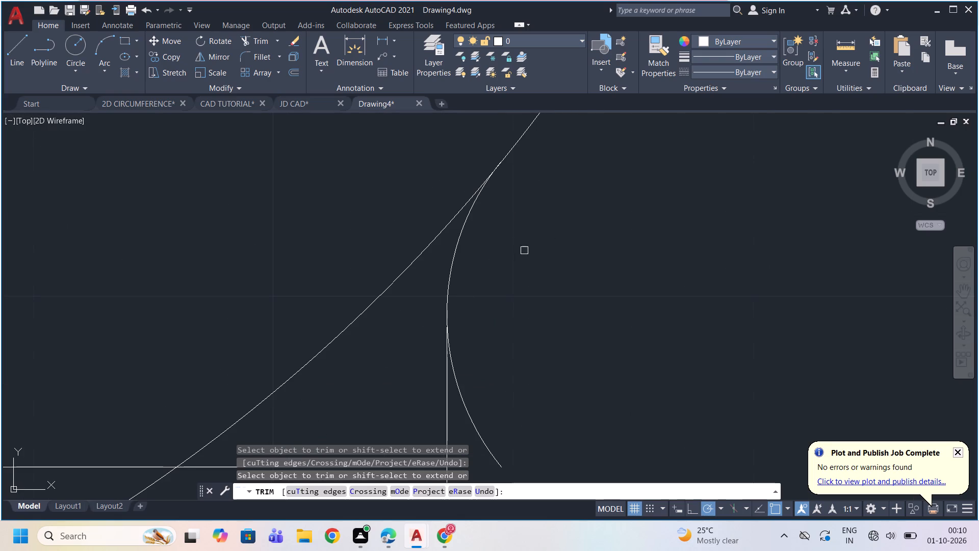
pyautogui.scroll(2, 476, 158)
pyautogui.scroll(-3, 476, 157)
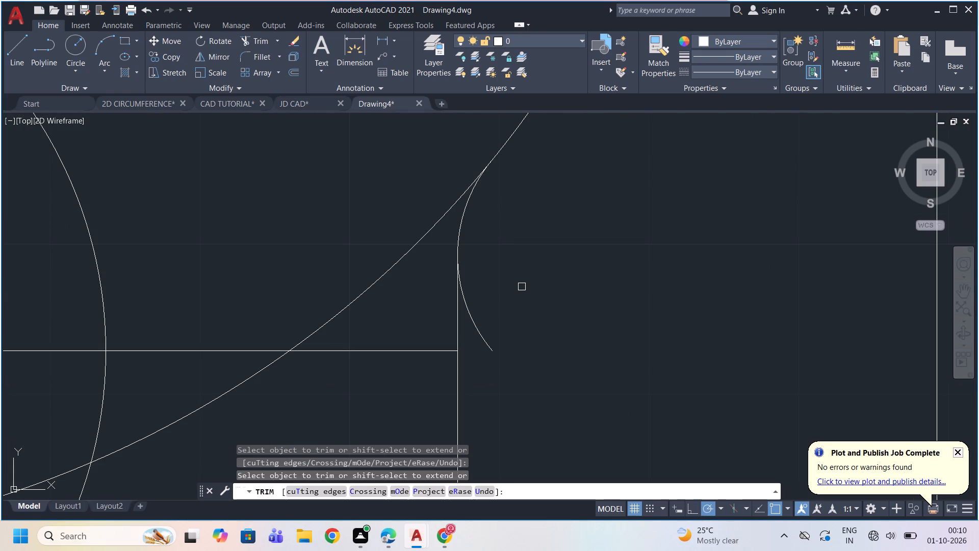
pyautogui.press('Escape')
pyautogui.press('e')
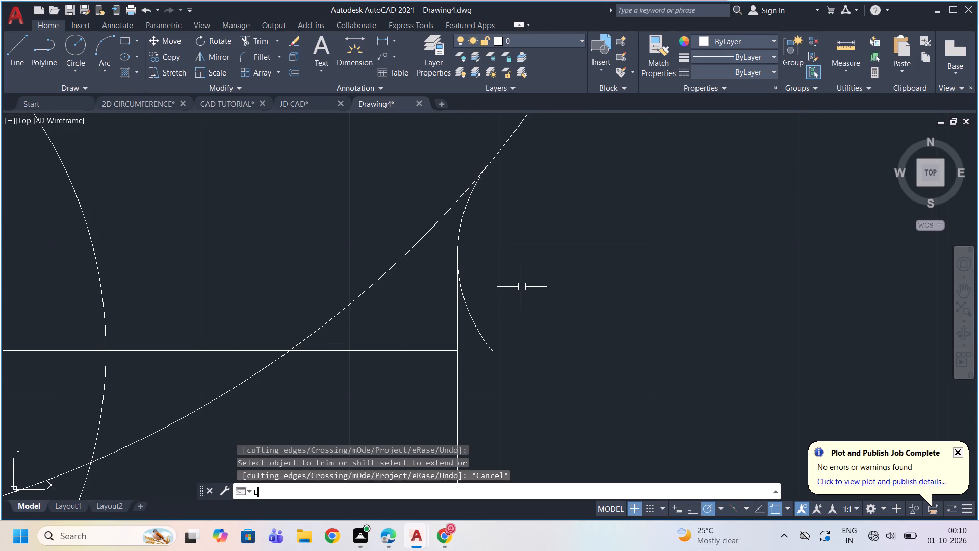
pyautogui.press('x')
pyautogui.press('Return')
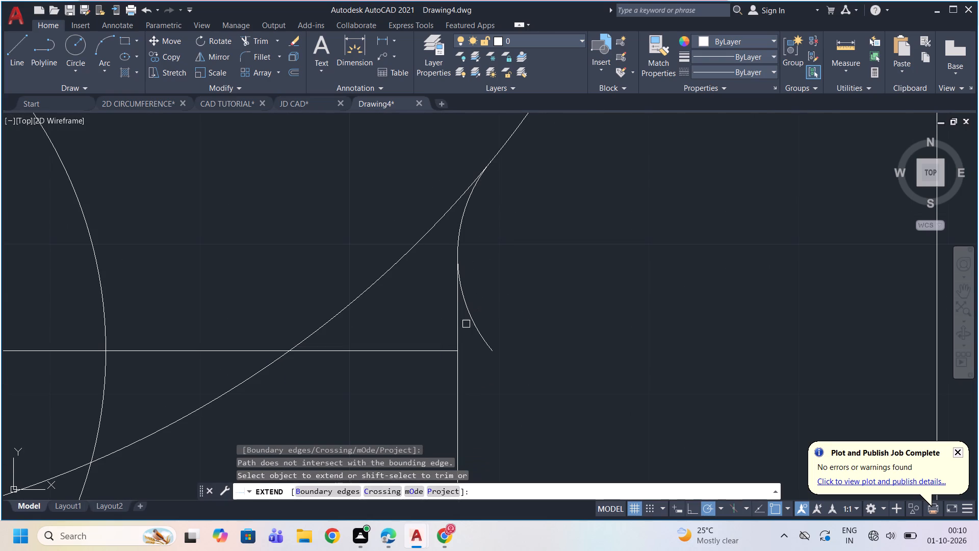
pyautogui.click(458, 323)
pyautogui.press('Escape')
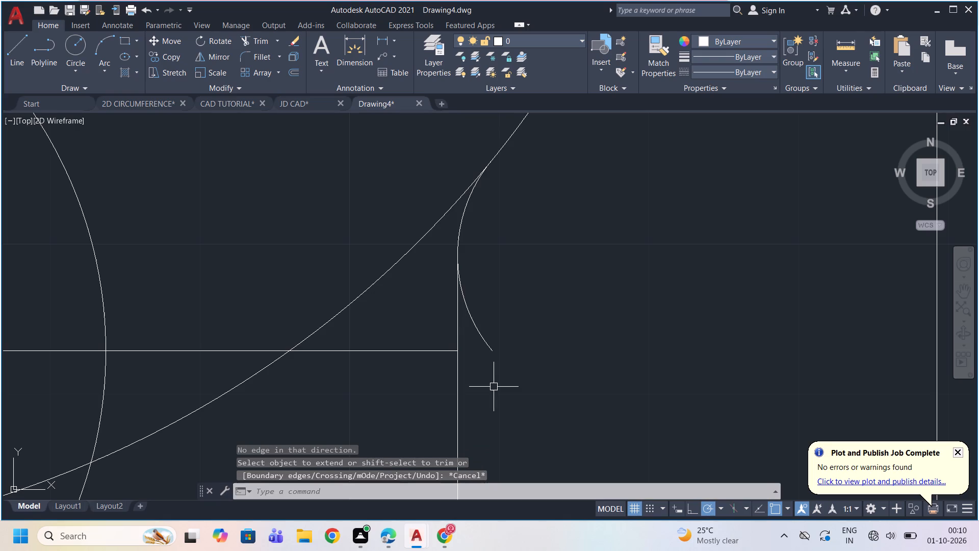
# Trim the outer and lower parts of the left radius 10 circle, leaving only the arc beside the left upright.
pyautogui.write('TR')
pyautogui.press('Return')
pyautogui.press('Return')
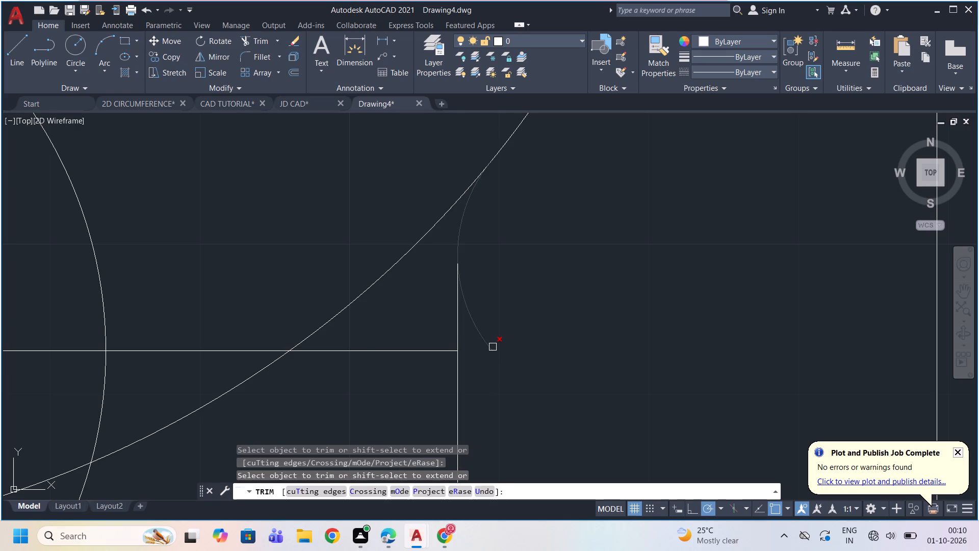
pyautogui.scroll(-1, 493, 347)
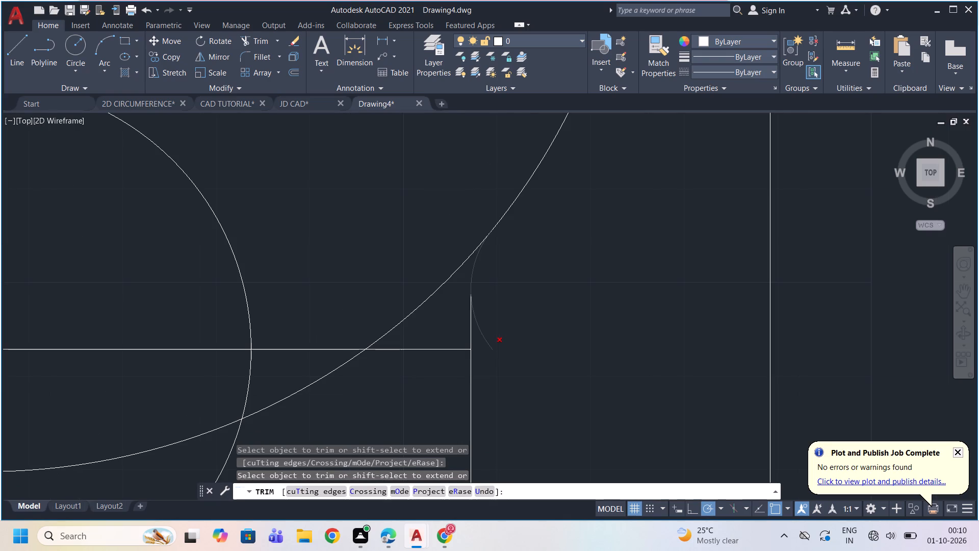
pyautogui.scroll(-4, 507, 367)
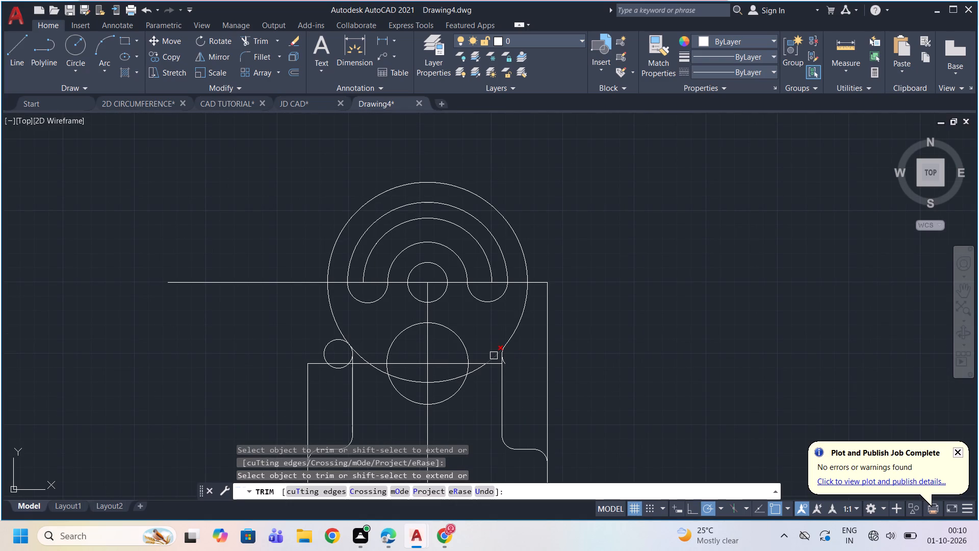
pyautogui.scroll(2, 498, 369)
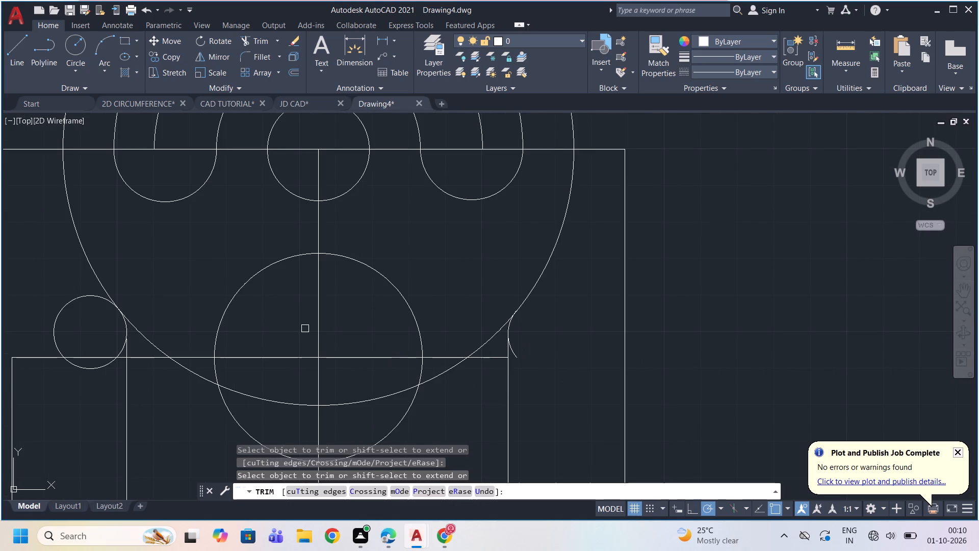
pyautogui.click(70, 308)
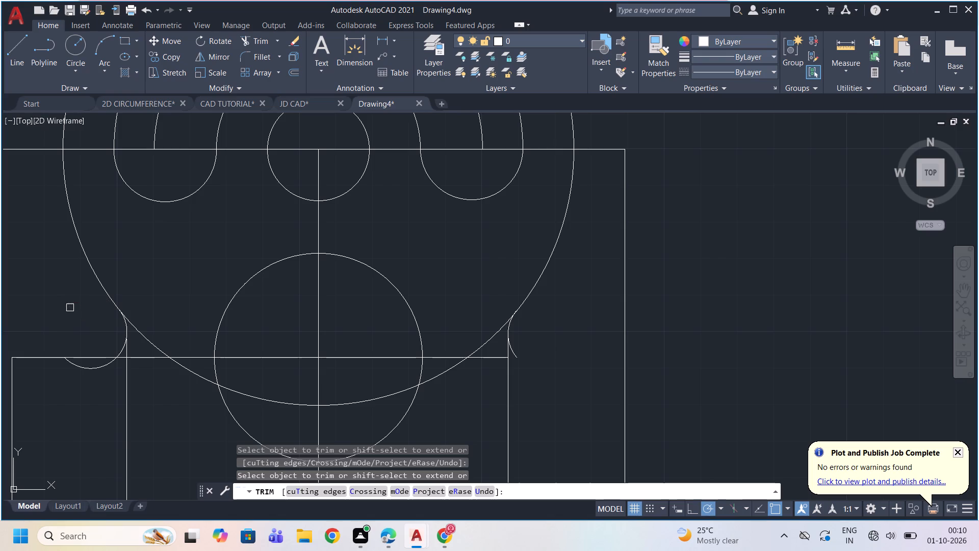
pyautogui.click(88, 370)
# Remove the leftover arcs of both radius 10 circles beside the tops of the right and left uprights.
pyautogui.scroll(3, 117, 357)
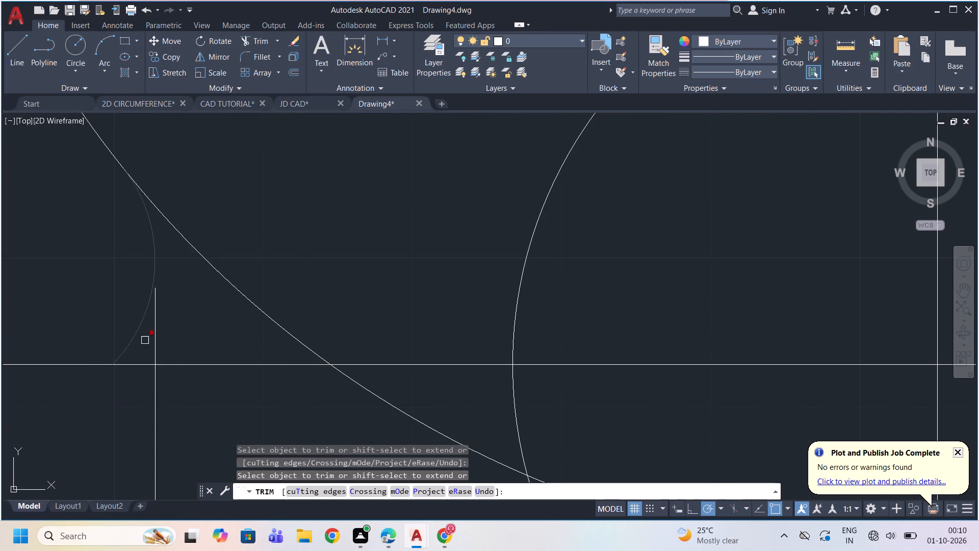
pyautogui.scroll(-2, 145, 340)
pyautogui.scroll(2, 728, 371)
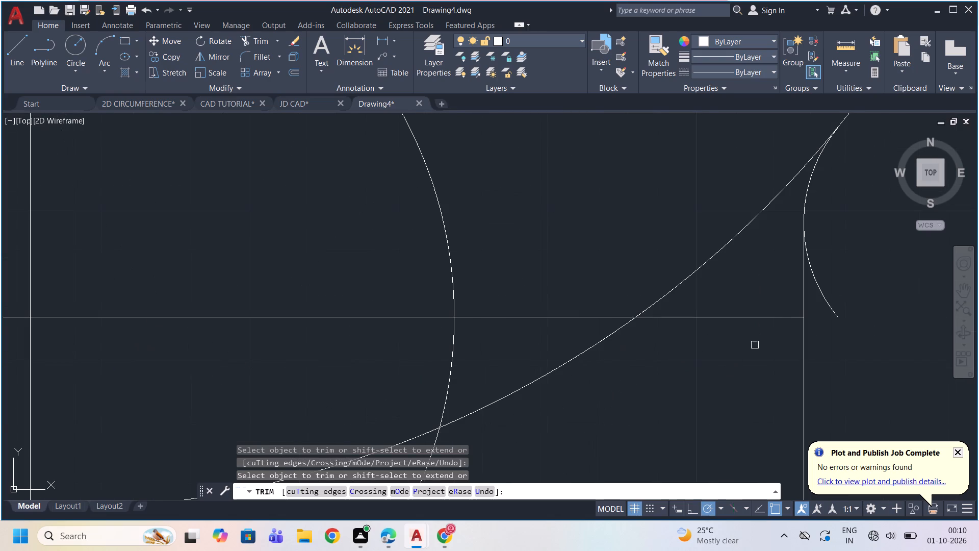
pyautogui.scroll(3, 814, 257)
pyautogui.scroll(2, 748, 170)
pyautogui.scroll(-1, 748, 170)
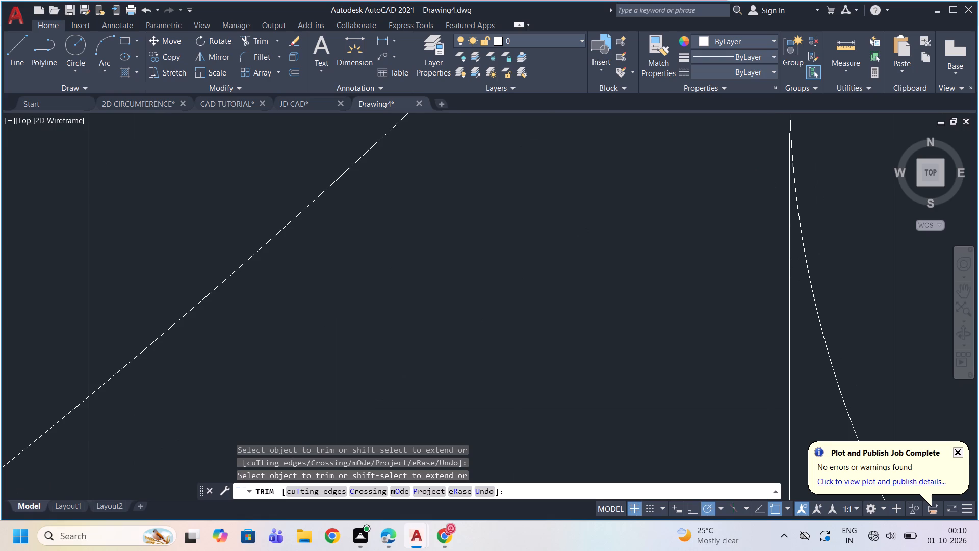
pyautogui.scroll(1, 782, 129)
pyautogui.scroll(-4, 782, 129)
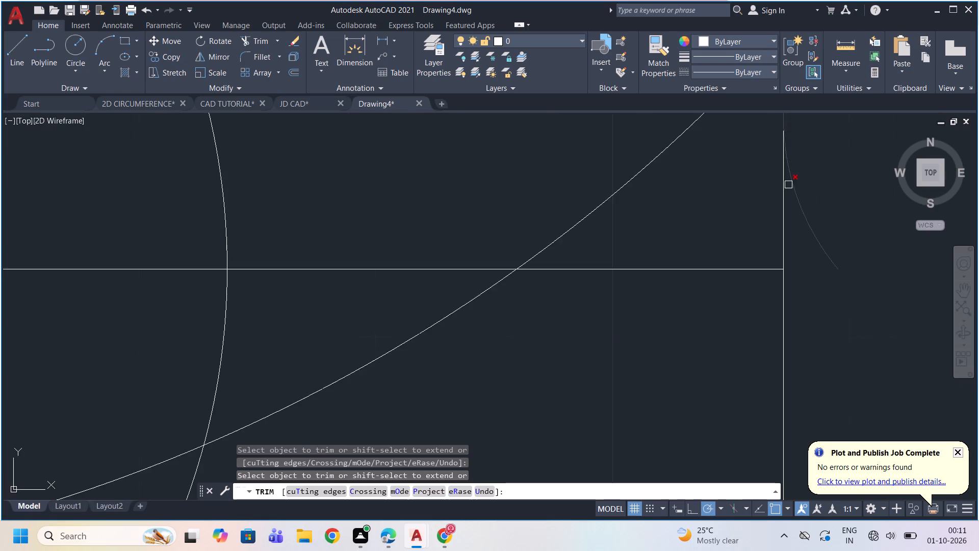
pyautogui.scroll(-6, 788, 192)
pyautogui.scroll(2, 678, 260)
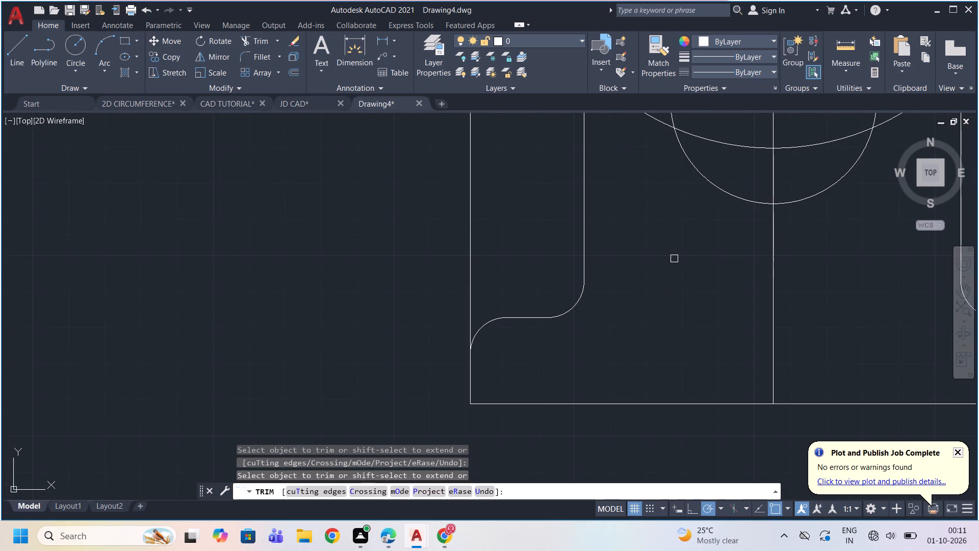
pyautogui.scroll(-2, 674, 259)
pyautogui.scroll(2, 781, 199)
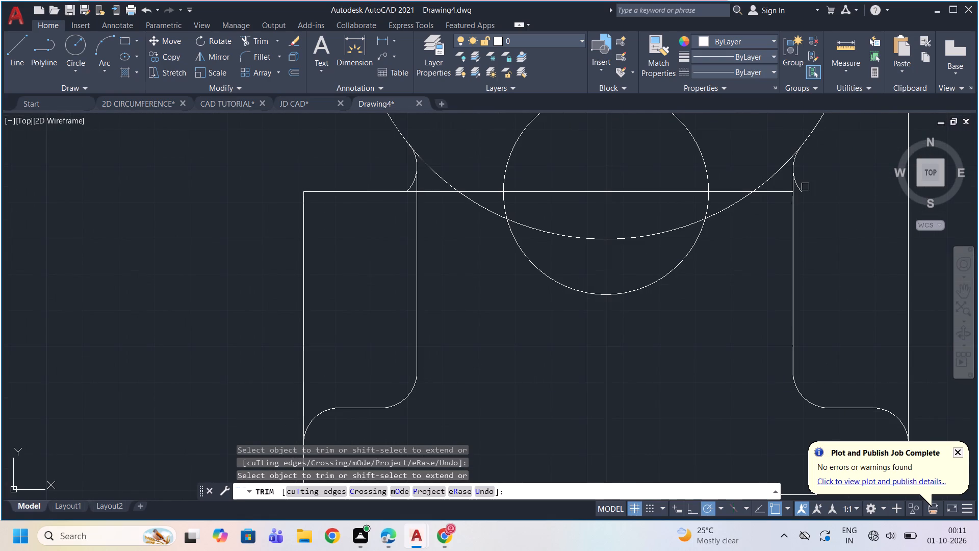
pyautogui.click(802, 188)
pyautogui.click(407, 187)
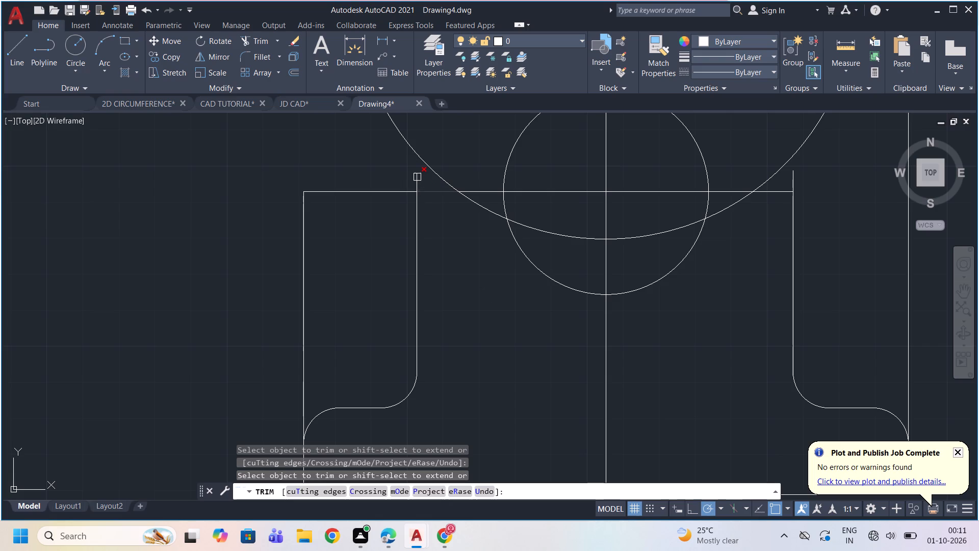
# Trim the ends of both uprights that project above the horizontal line.
pyautogui.click(417, 177)
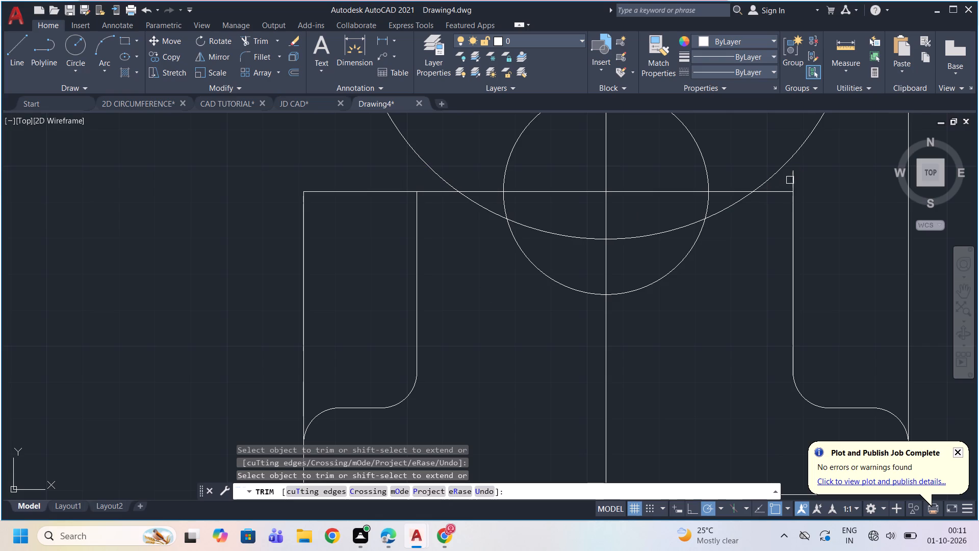
pyautogui.click(792, 179)
pyautogui.press('Escape')
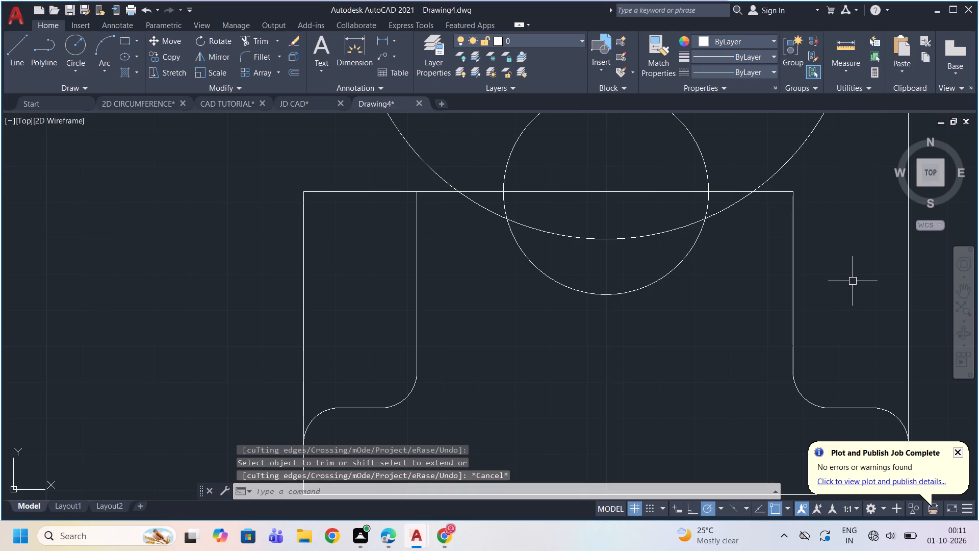
# Draw a circle of radius 10 tangent to the horizontal line at the left upright's top and the large circle, on the outer side.
pyautogui.press('c')
pyautogui.press('Return')
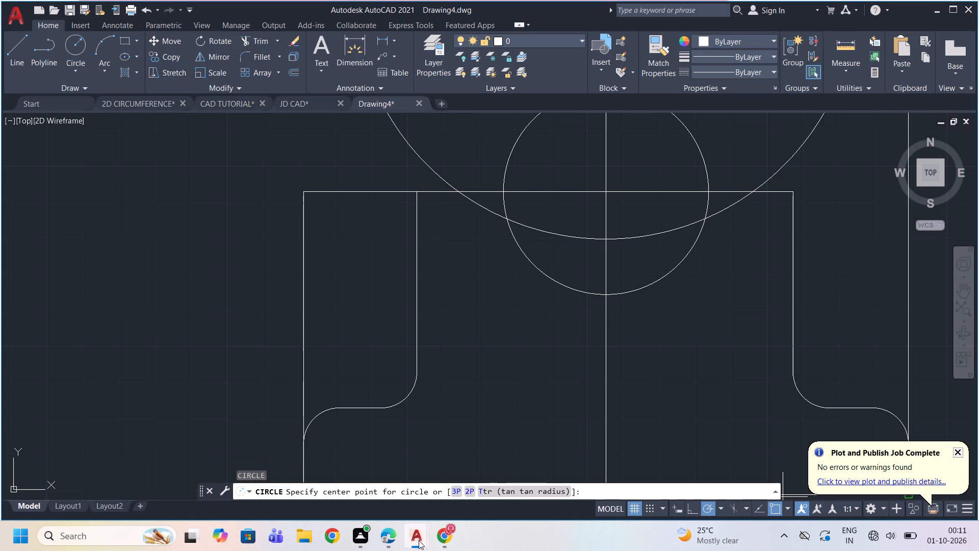
pyautogui.click(521, 491)
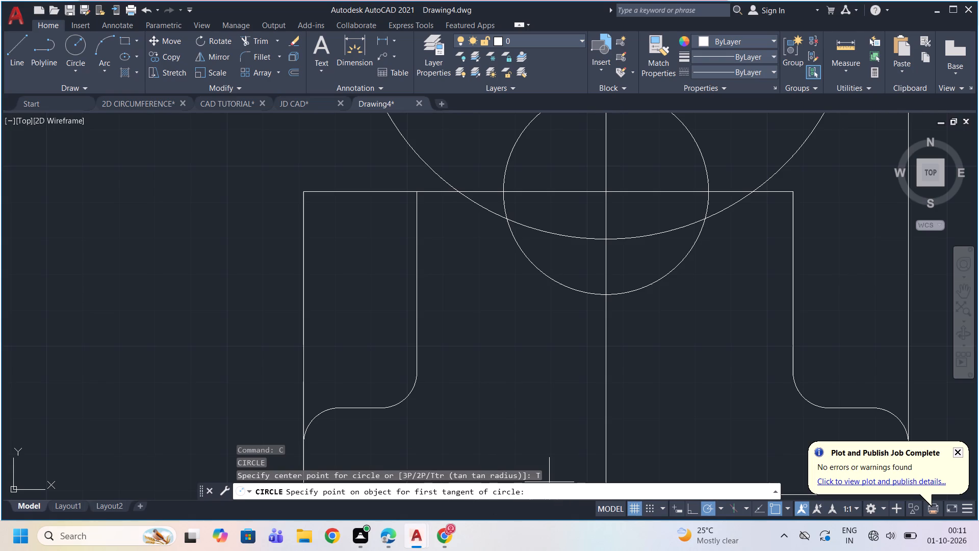
pyautogui.click(417, 191)
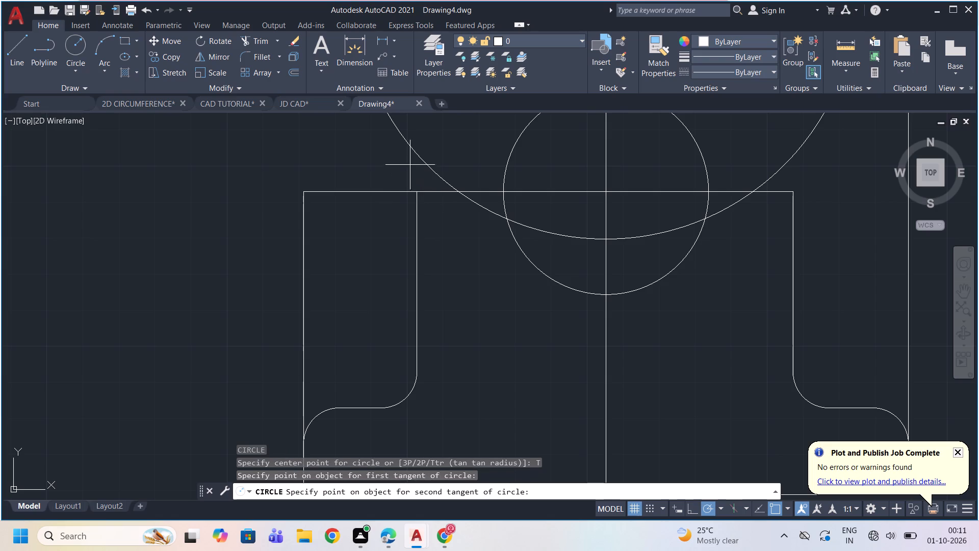
pyautogui.click(416, 159)
pyautogui.write('10')
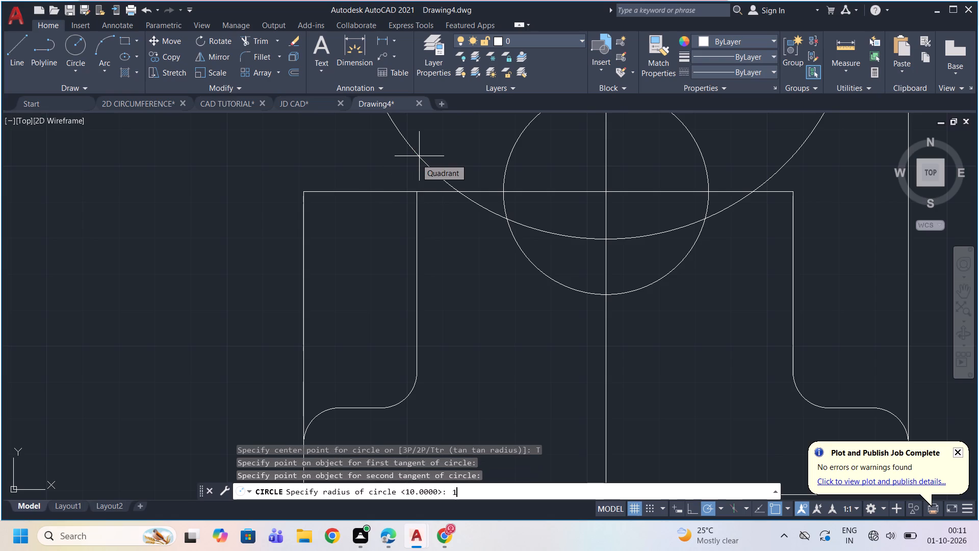
pyautogui.press('Return')
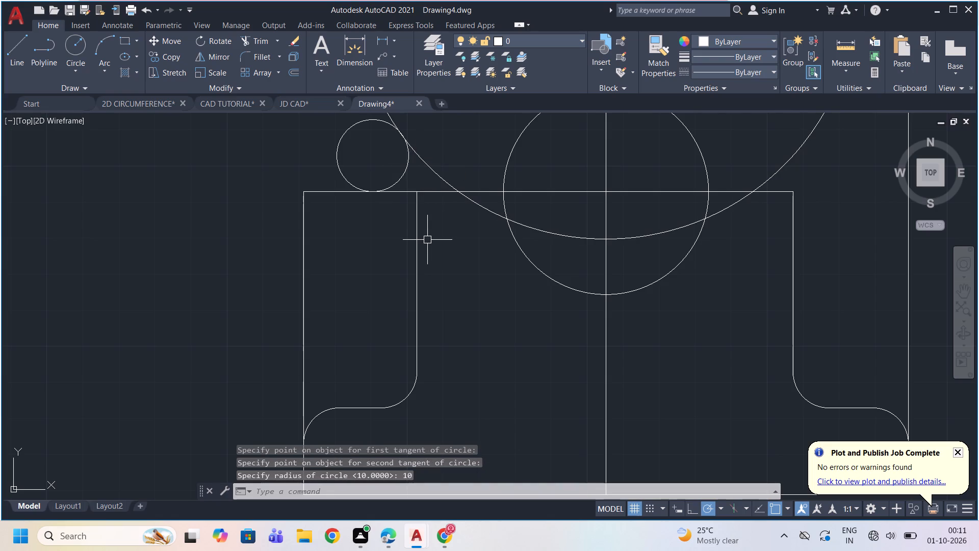
# Delete the radius 10 circle sitting on the horizontal line beside the left upright's top.
pyautogui.press('Escape')
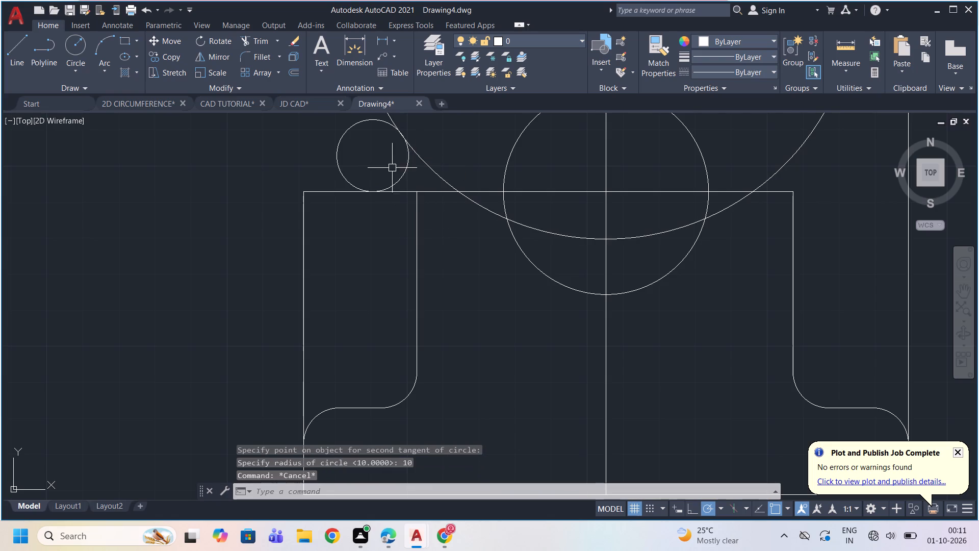
pyautogui.click(401, 172)
pyautogui.press('Delete')
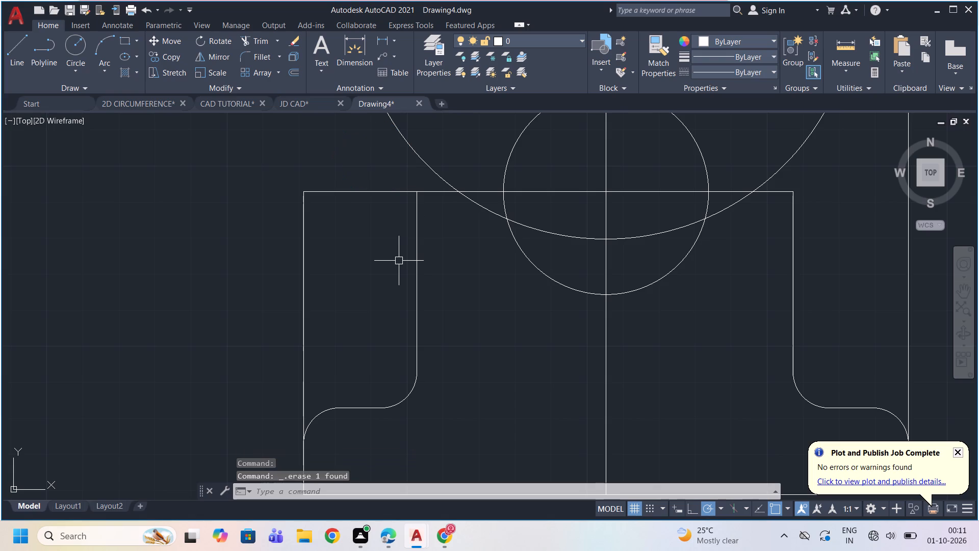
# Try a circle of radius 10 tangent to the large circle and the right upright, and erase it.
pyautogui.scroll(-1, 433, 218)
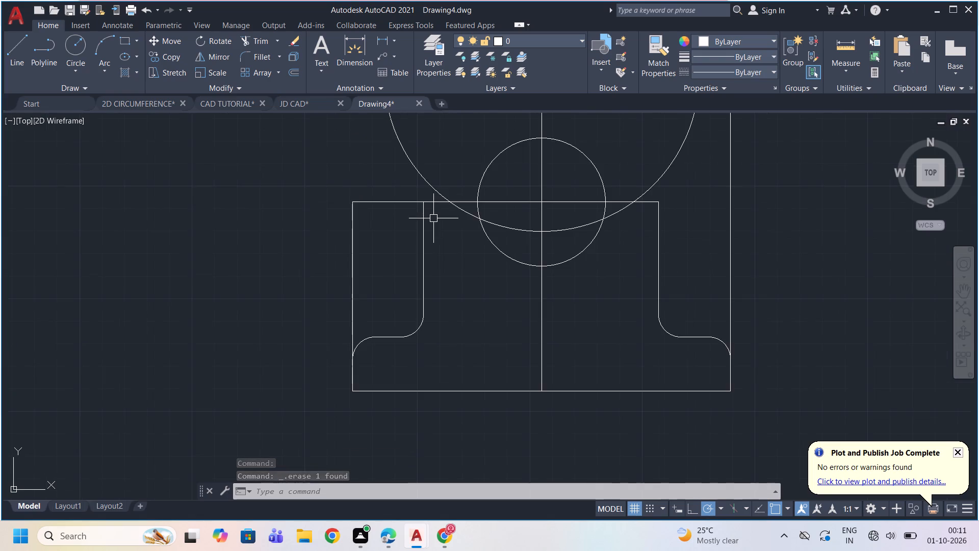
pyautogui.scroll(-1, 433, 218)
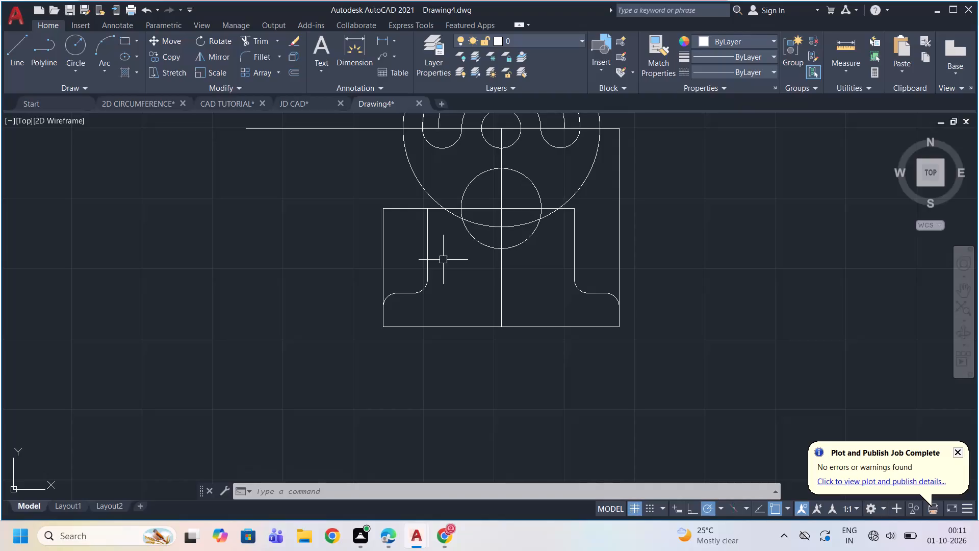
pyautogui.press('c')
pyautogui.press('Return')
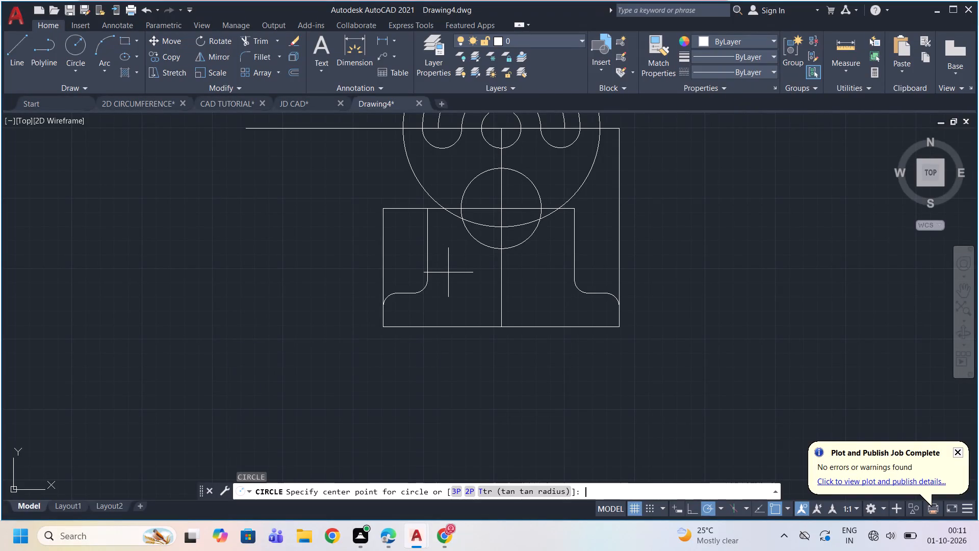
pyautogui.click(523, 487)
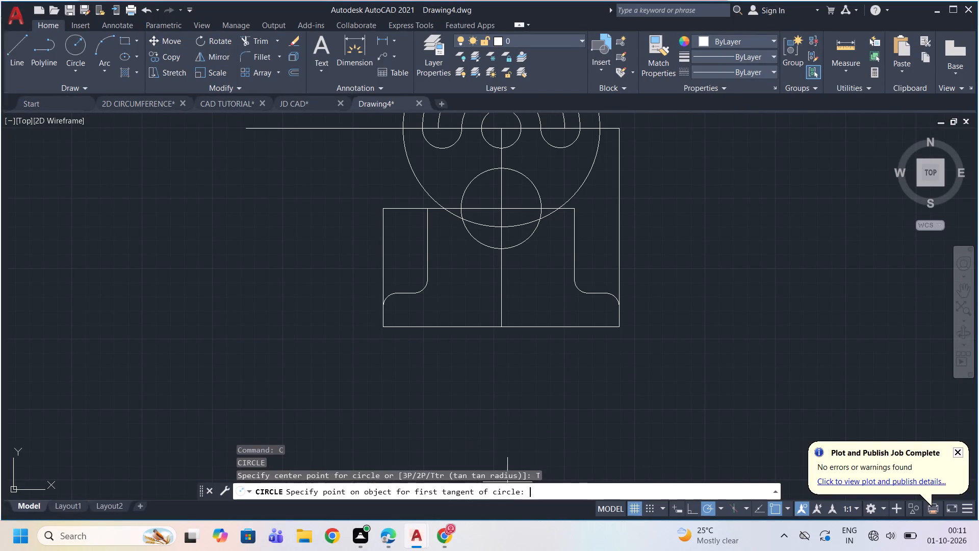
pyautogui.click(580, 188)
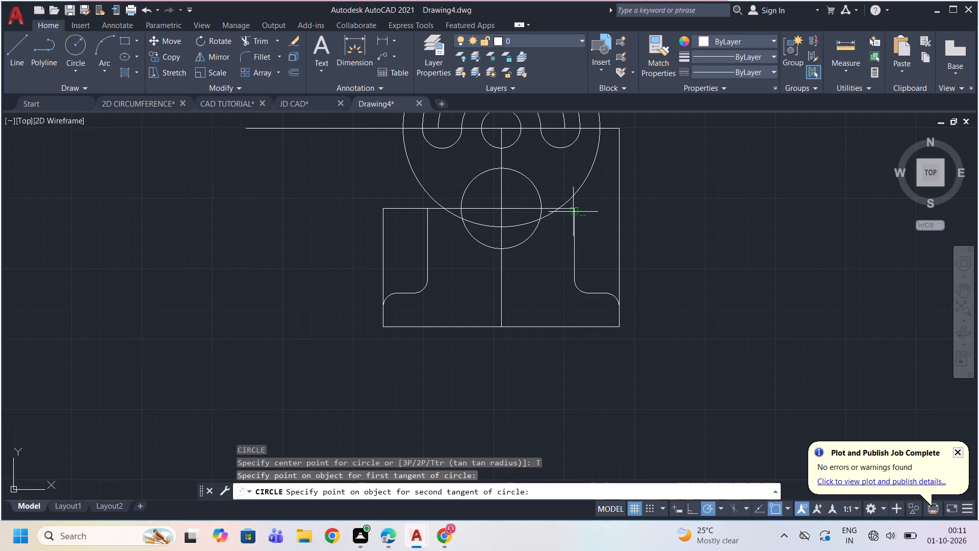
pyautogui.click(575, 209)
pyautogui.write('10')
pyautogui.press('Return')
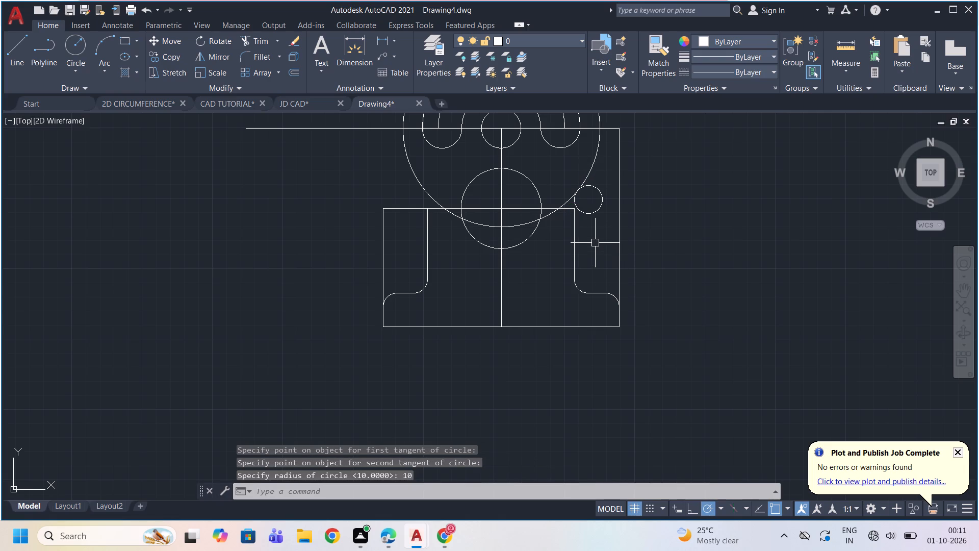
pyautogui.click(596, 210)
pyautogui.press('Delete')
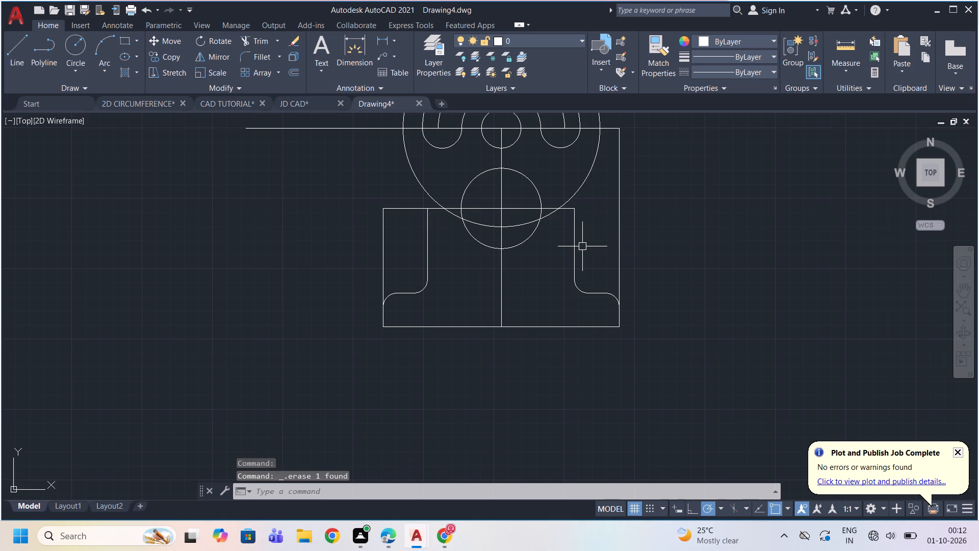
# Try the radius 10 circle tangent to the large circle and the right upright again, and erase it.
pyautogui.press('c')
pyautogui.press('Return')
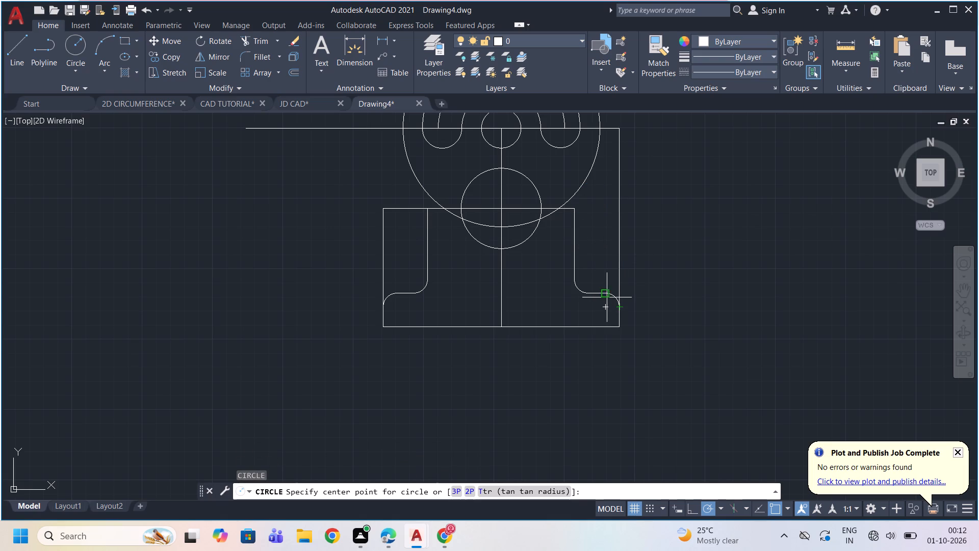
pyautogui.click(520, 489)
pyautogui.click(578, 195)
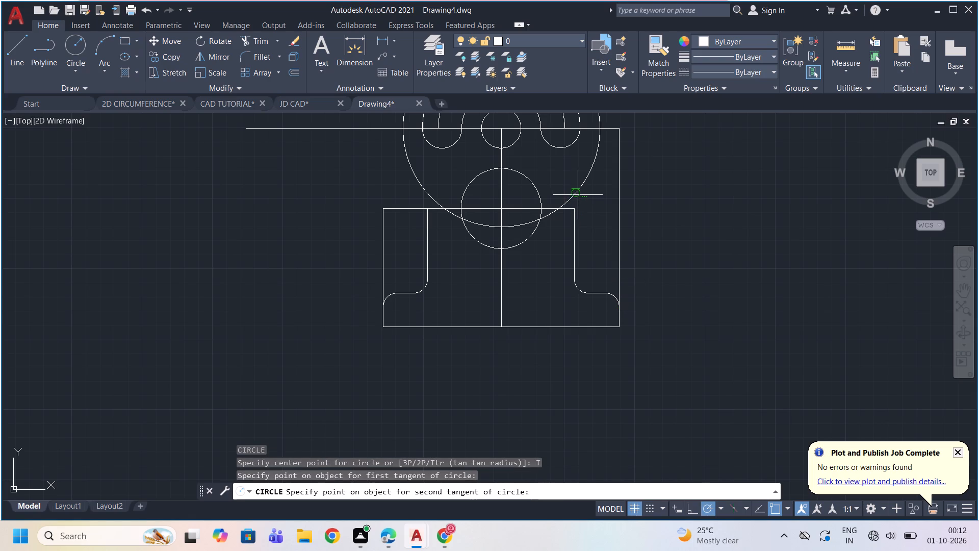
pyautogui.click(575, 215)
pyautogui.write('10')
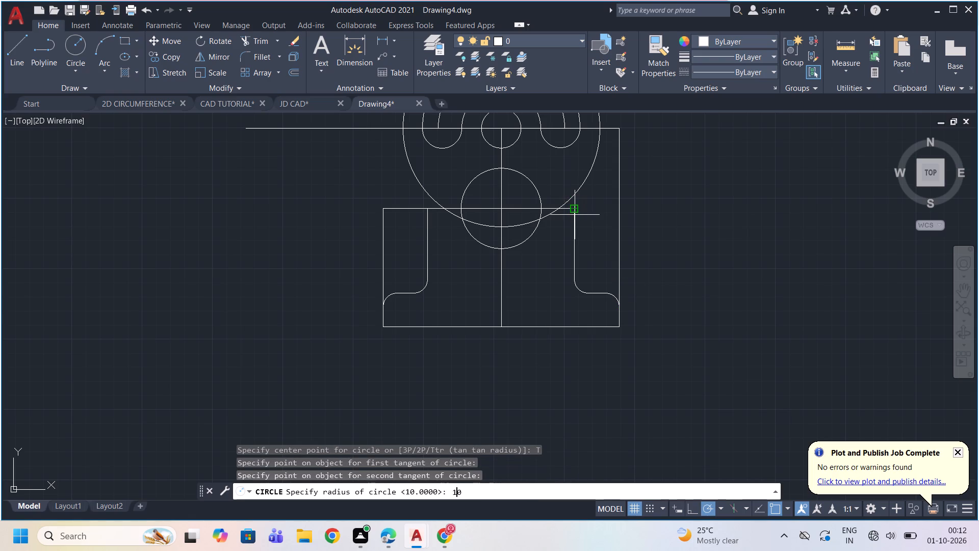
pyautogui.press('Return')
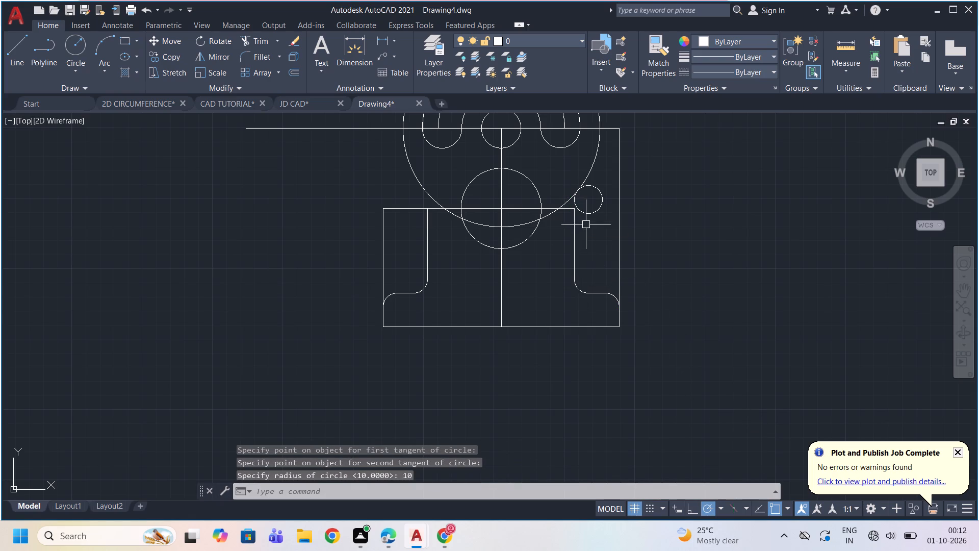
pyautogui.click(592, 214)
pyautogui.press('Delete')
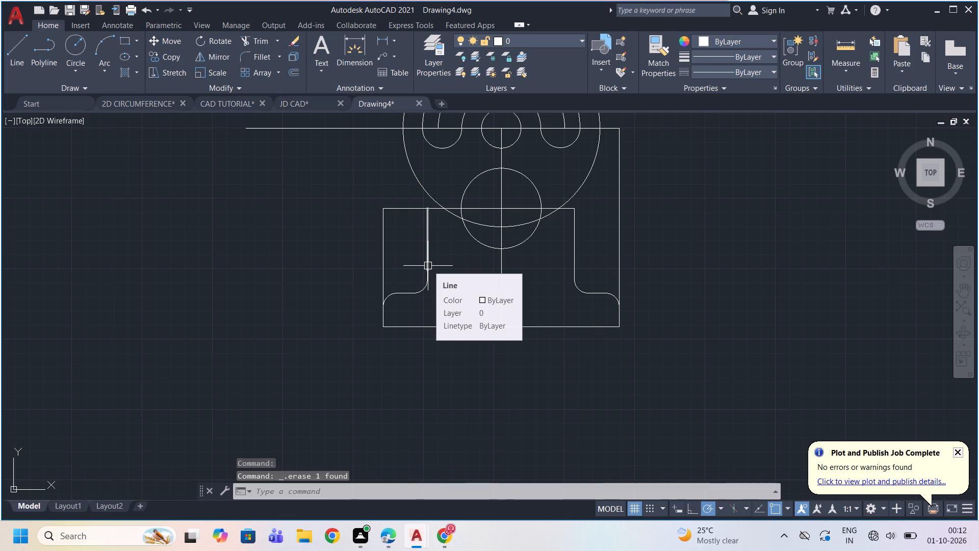
# Draw a circle of radius 10 tangent to the left upright and the large circle, on the outer side.
pyautogui.scroll(2, 426, 202)
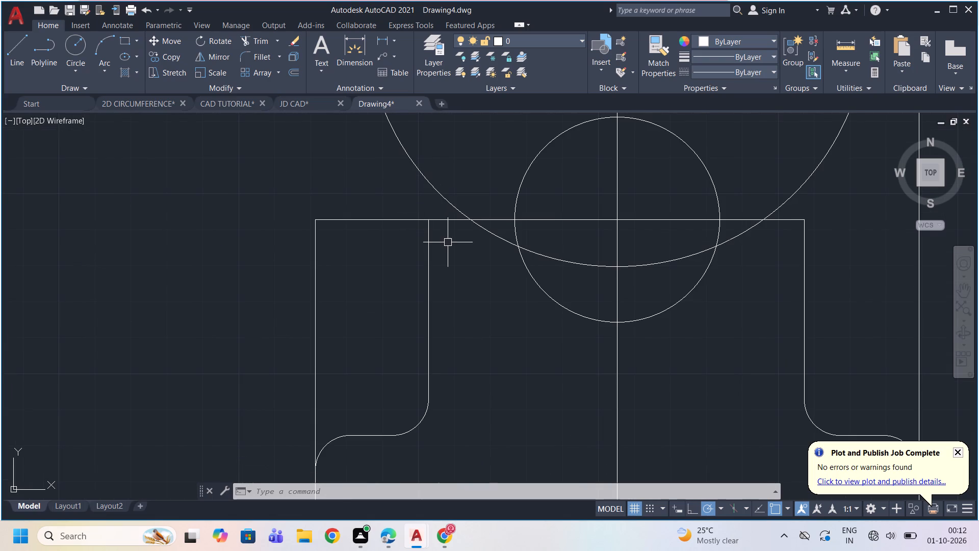
pyautogui.press('c')
pyautogui.press('Return')
pyautogui.click(525, 494)
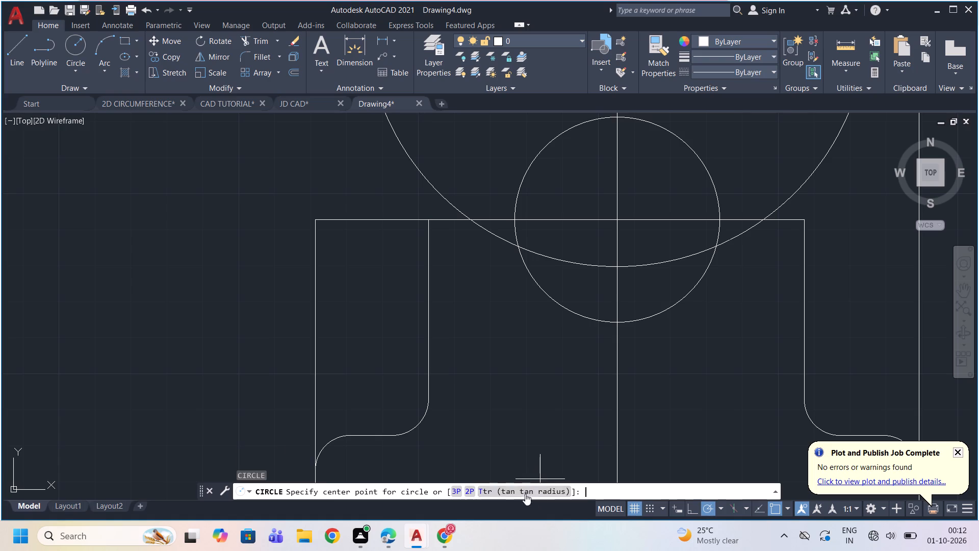
pyautogui.click(429, 226)
pyautogui.click(420, 177)
pyautogui.write('10')
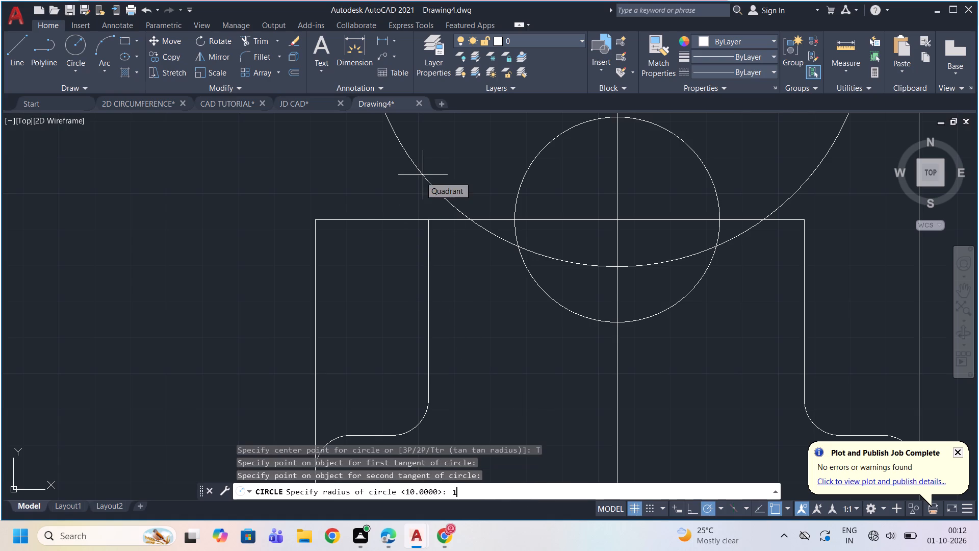
pyautogui.press('Return')
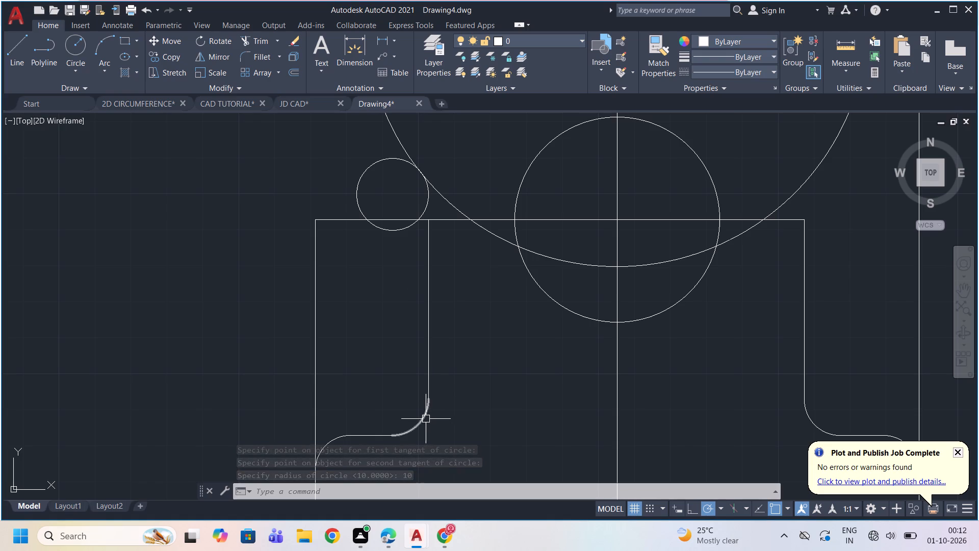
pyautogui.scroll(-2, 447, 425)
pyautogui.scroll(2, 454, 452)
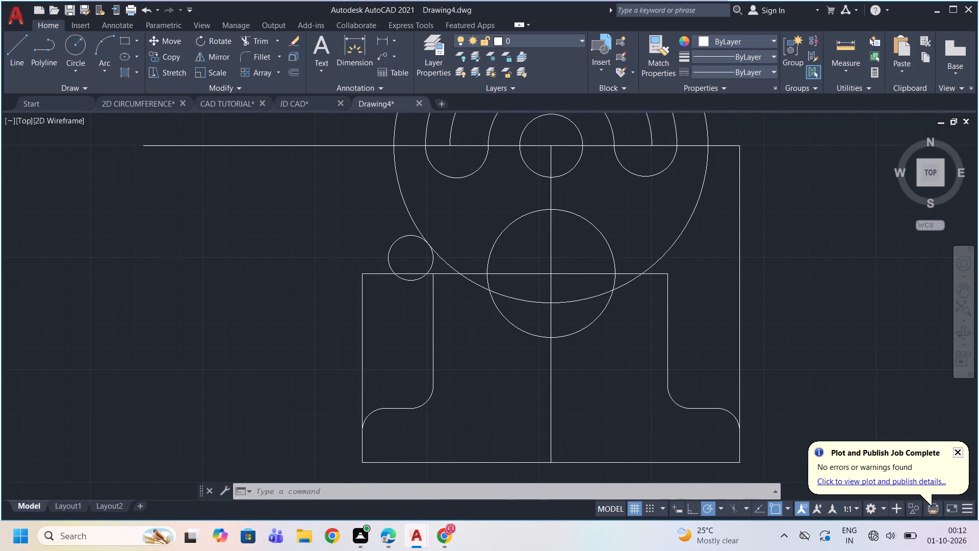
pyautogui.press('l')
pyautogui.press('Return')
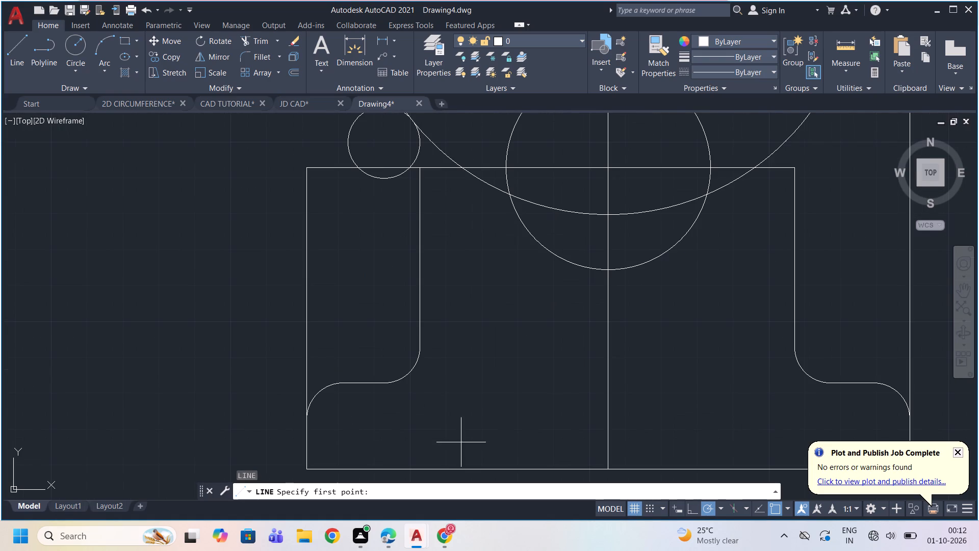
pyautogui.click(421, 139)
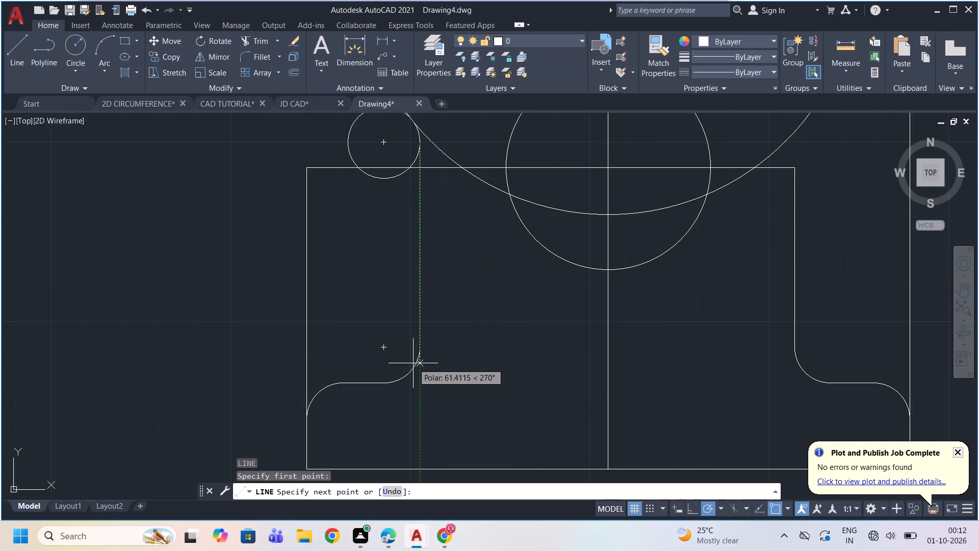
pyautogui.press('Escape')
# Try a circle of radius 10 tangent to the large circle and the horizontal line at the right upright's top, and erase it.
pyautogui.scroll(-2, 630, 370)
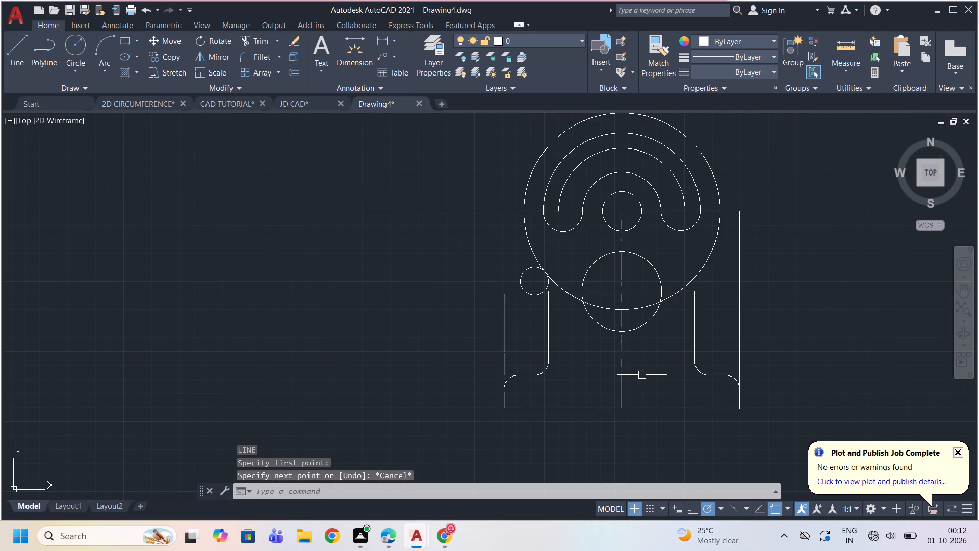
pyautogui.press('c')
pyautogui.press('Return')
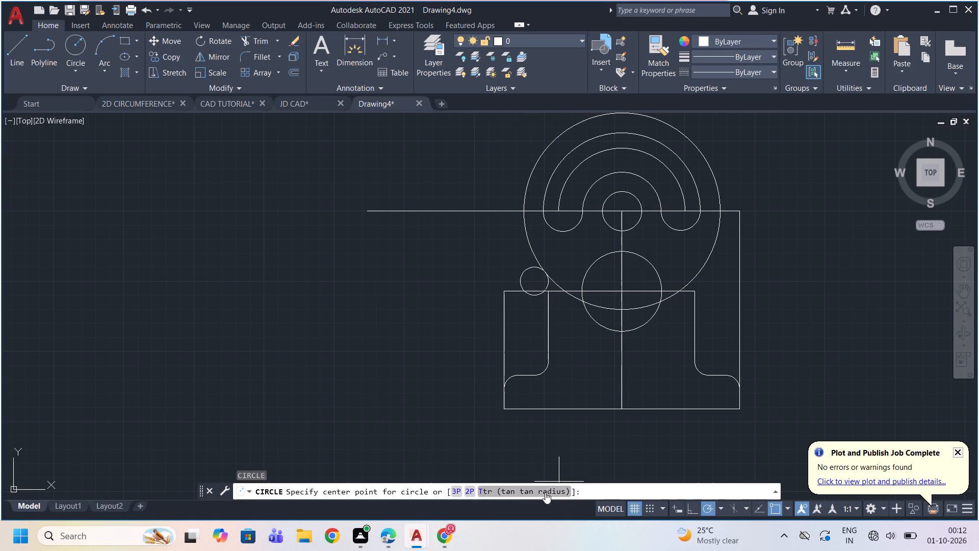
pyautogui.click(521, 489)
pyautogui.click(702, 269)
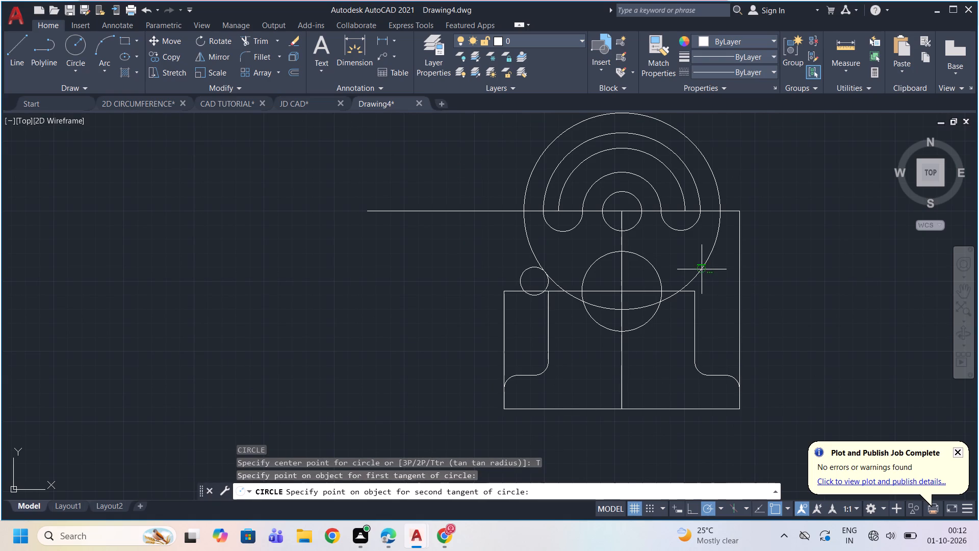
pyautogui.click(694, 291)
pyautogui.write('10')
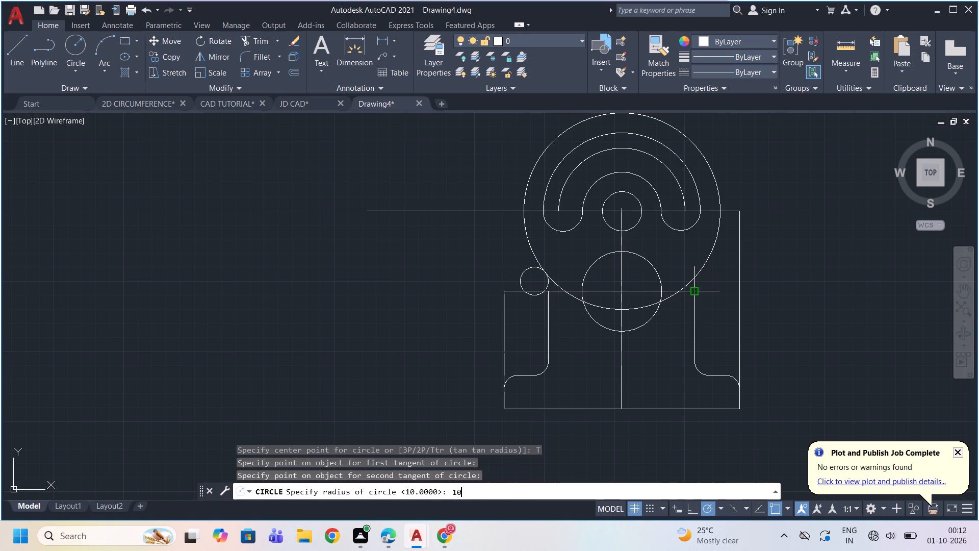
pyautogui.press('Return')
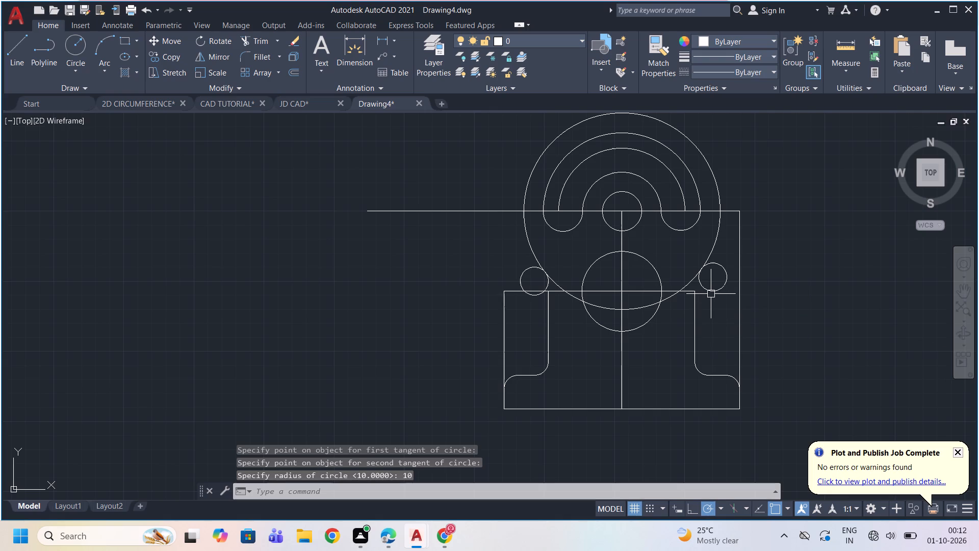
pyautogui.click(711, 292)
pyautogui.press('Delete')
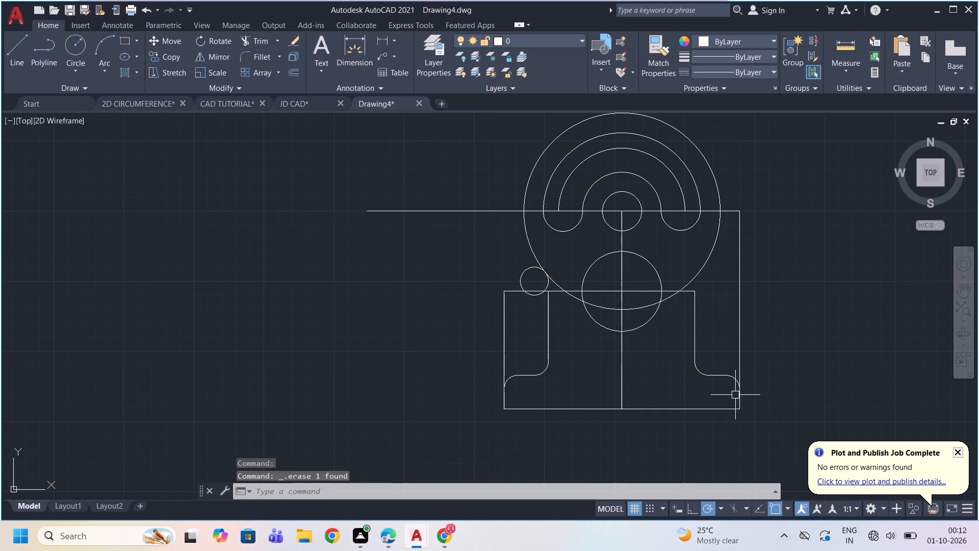
# Draw a circle of radius 10 tangent to the large circle and the right upright, on the outer side.
pyautogui.press('c')
pyautogui.press('Return')
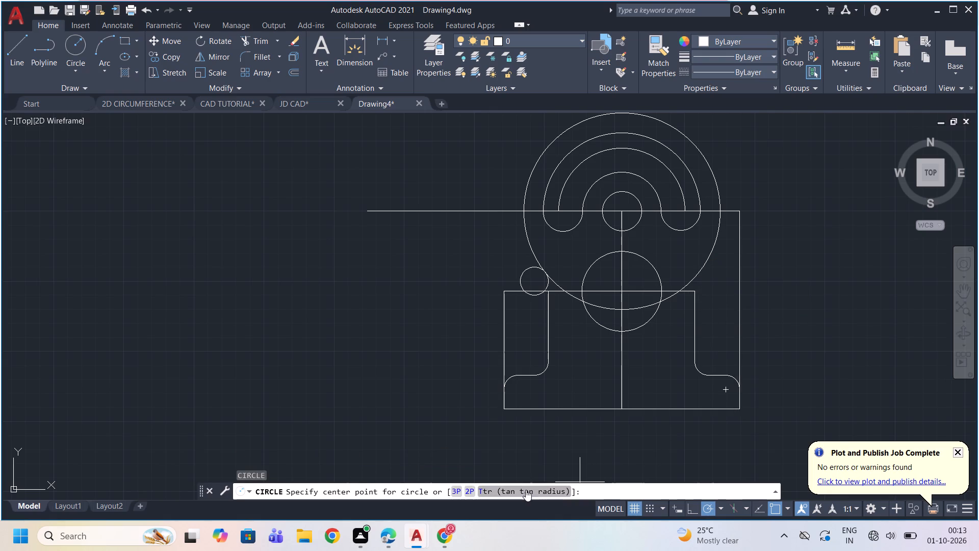
pyautogui.click(526, 490)
pyautogui.click(701, 275)
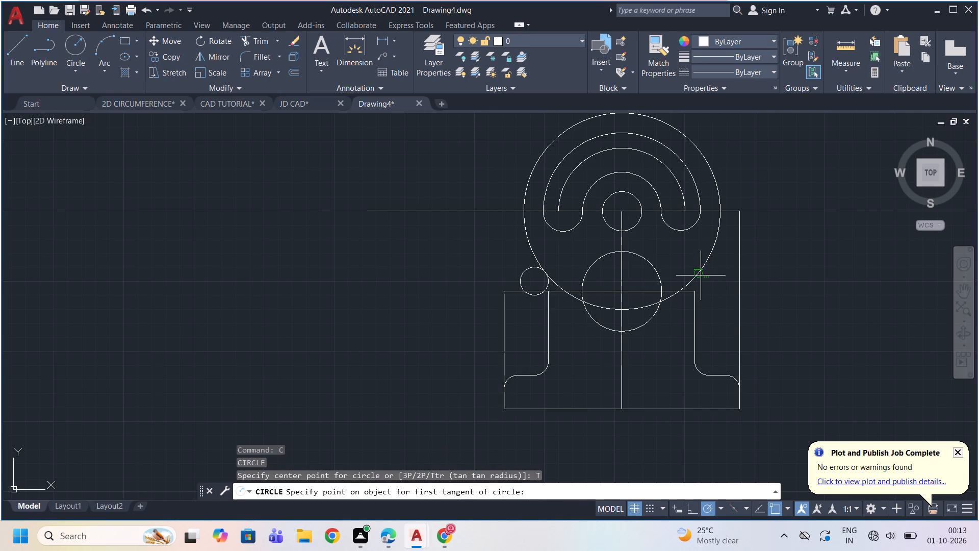
pyautogui.click(698, 291)
pyautogui.write('10')
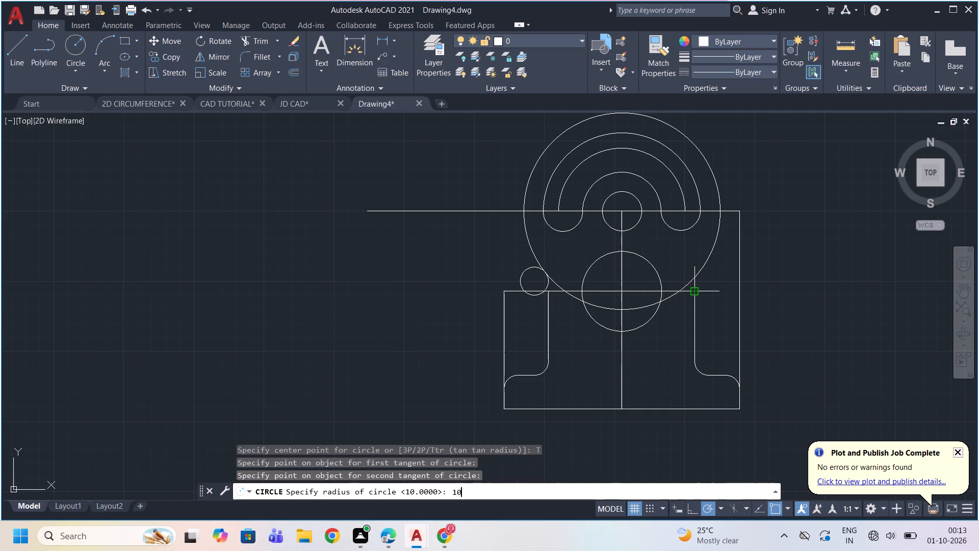
pyautogui.press('Return')
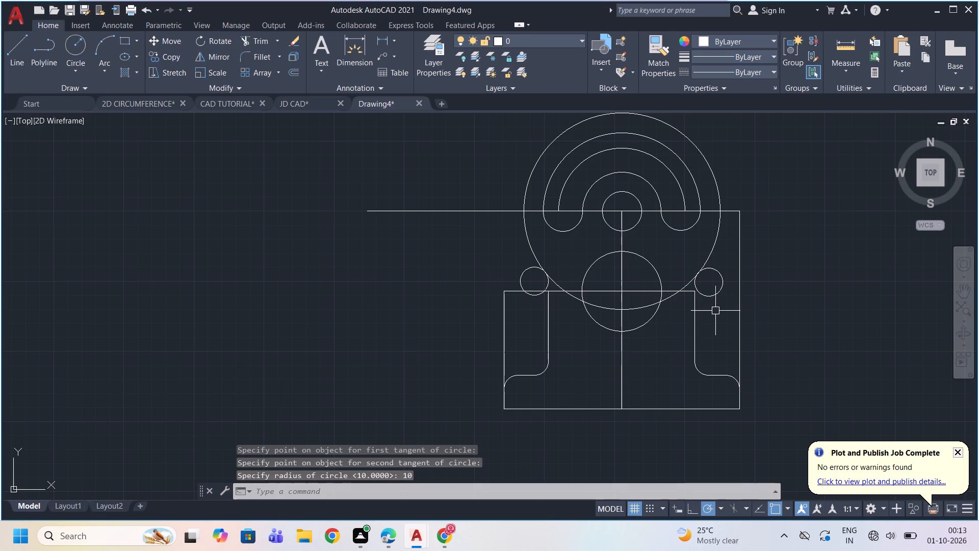
# Extend the right upright upward to meet the radius 10 circle beside its top.
pyautogui.scroll(2, 718, 298)
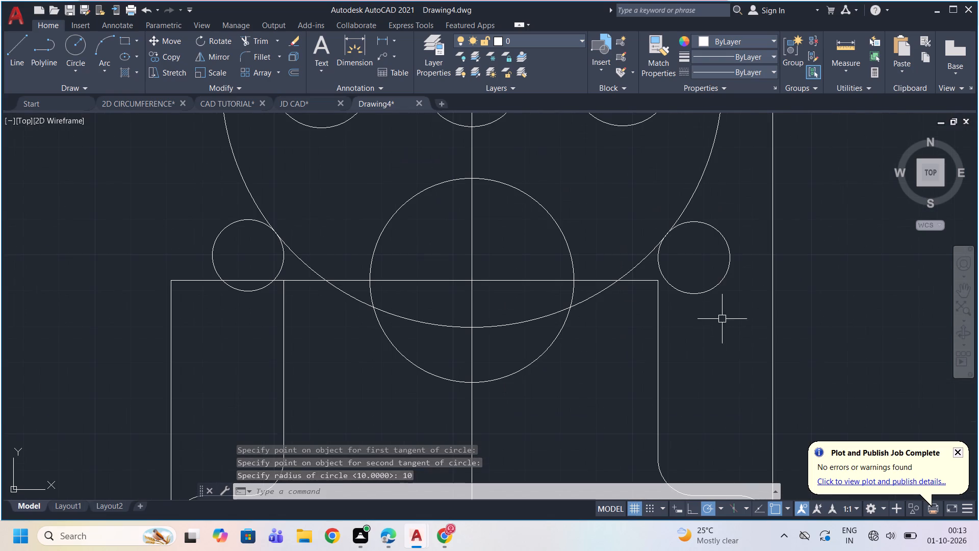
pyautogui.press('Escape')
pyautogui.write('EX')
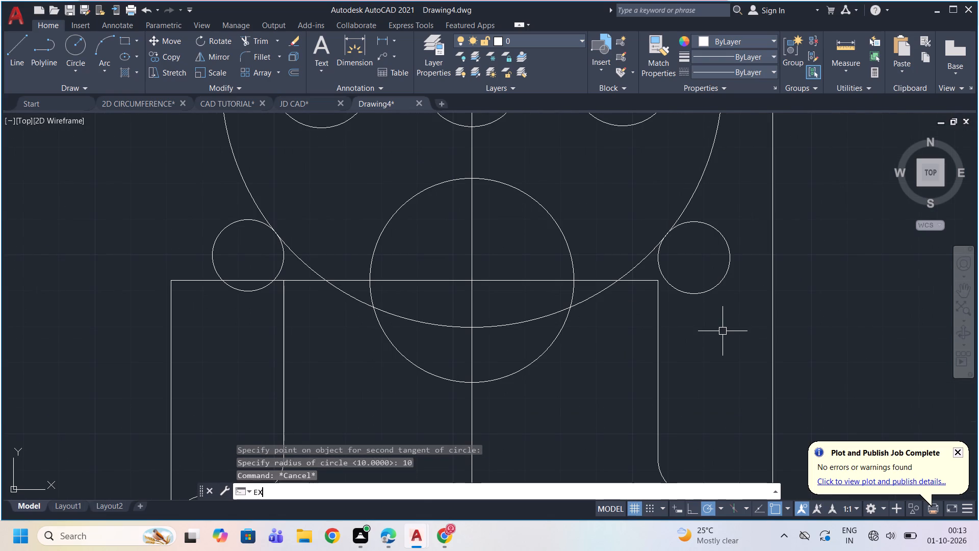
pyautogui.press('Return')
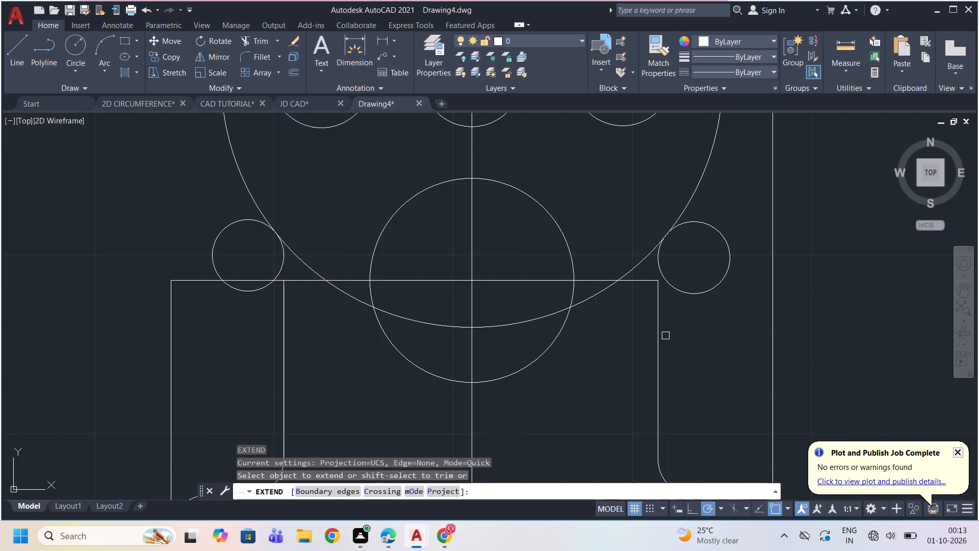
pyautogui.click(658, 334)
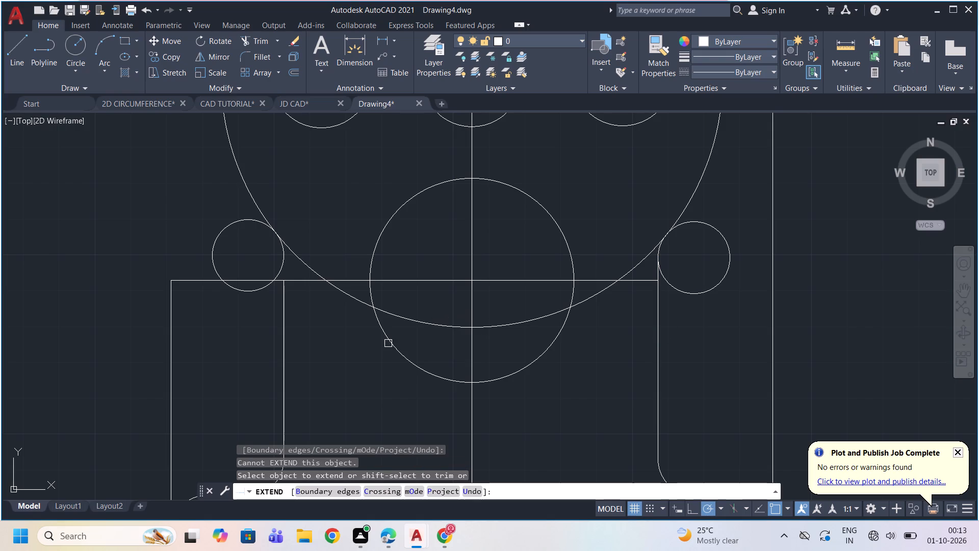
# Extend the left upright upward to meet the radius 10 circle beside its top.
pyautogui.click(281, 331)
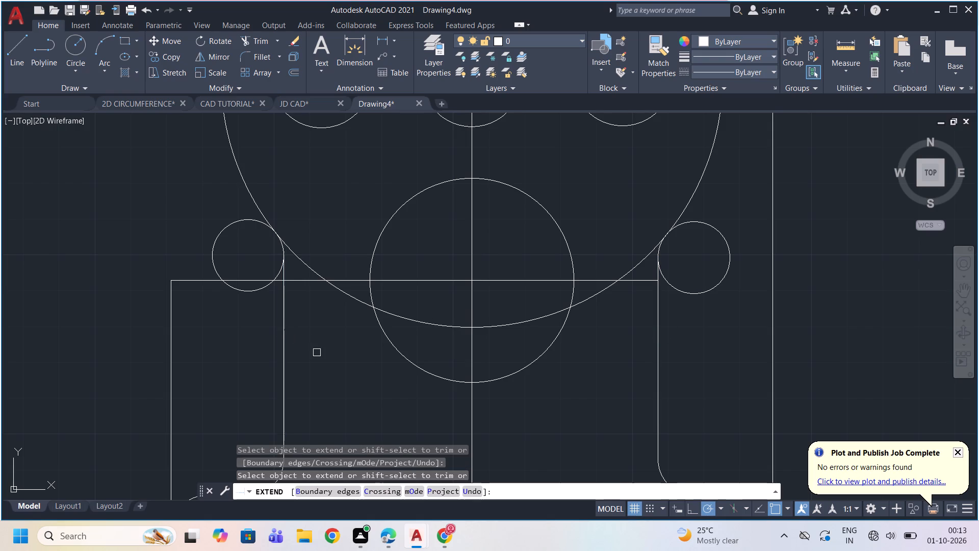
pyautogui.scroll(-2, 320, 354)
pyautogui.press('Escape')
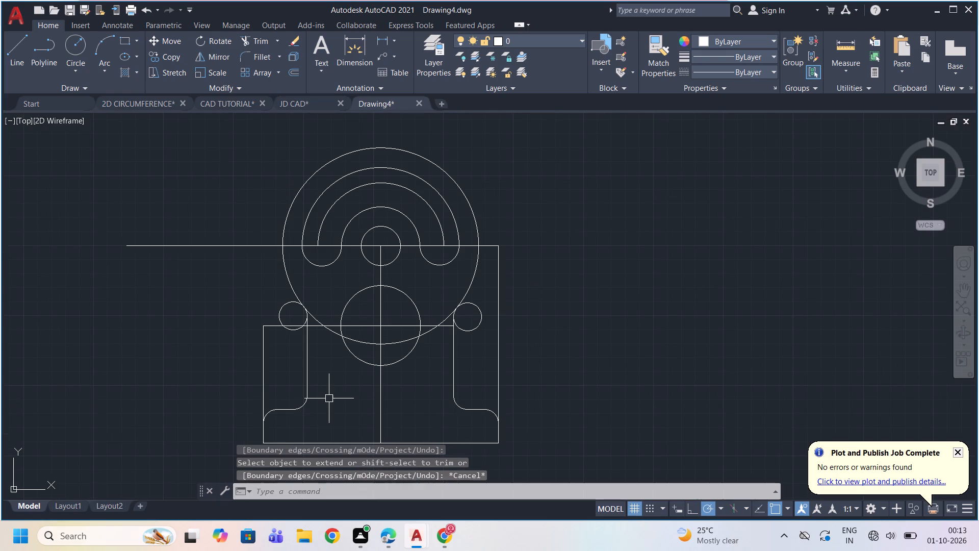
# Trim both radius 10 circles, leaving only the short blend arcs between the uprights and the large circle.
pyautogui.write('TR')
pyautogui.press('Return')
pyautogui.press('Return')
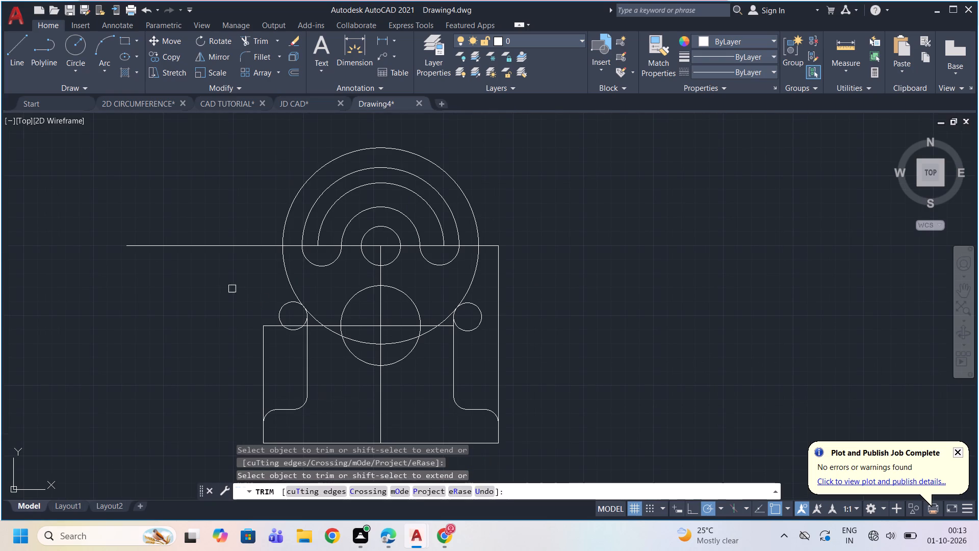
pyautogui.click(281, 311)
pyautogui.scroll(3, 296, 344)
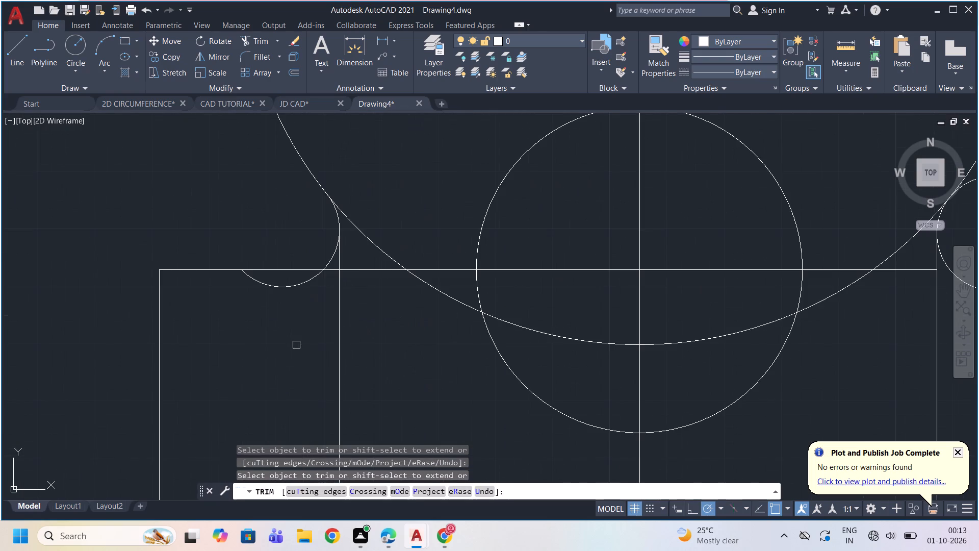
pyautogui.click(302, 283)
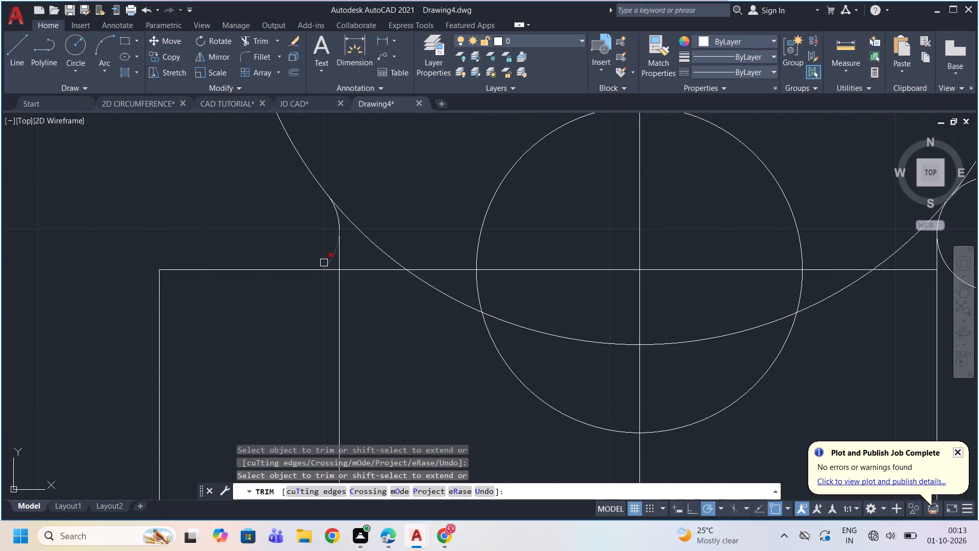
pyautogui.click(324, 263)
pyautogui.scroll(-2, 324, 263)
pyautogui.scroll(3, 569, 280)
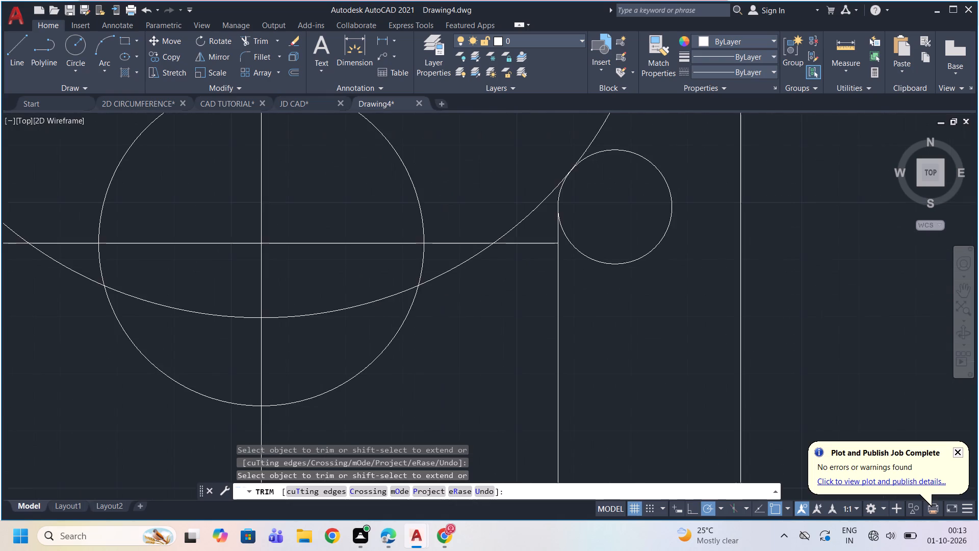
pyautogui.click(581, 231)
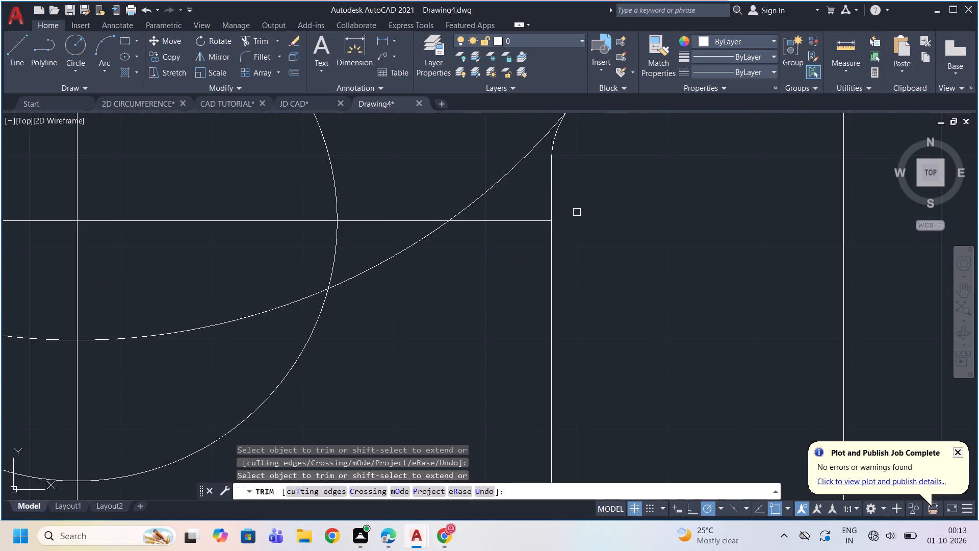
# Trim away the large circle's lower arc between the two blend arcs, including the pieces crossing the lower inner circle.
pyautogui.scroll(-2, 578, 212)
pyautogui.scroll(-1, 617, 247)
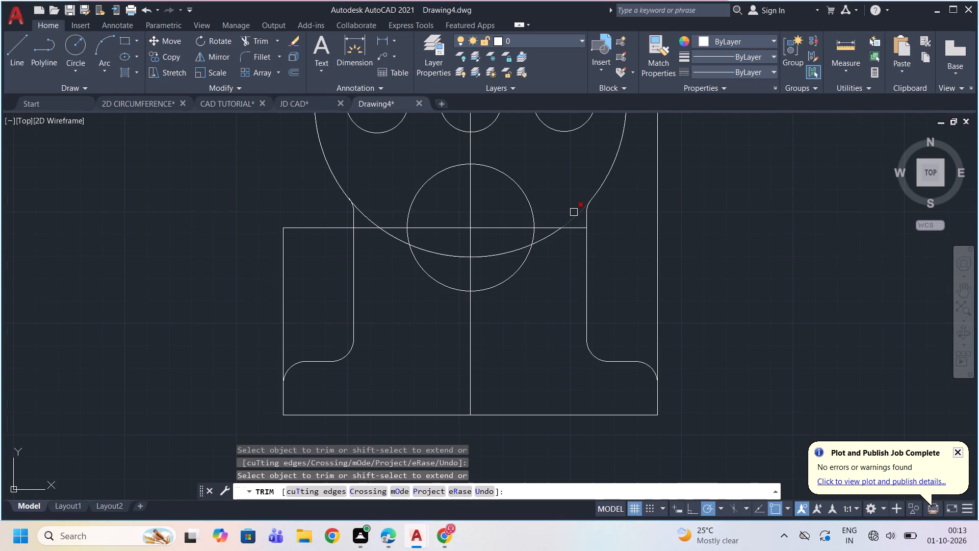
pyautogui.click(576, 217)
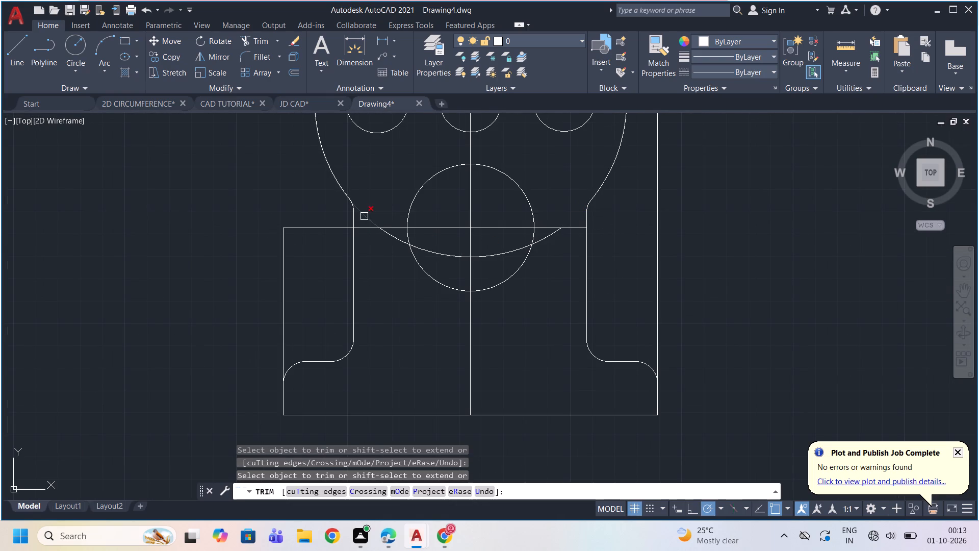
pyautogui.click(363, 217)
pyautogui.click(401, 242)
pyautogui.click(452, 256)
pyautogui.click(498, 256)
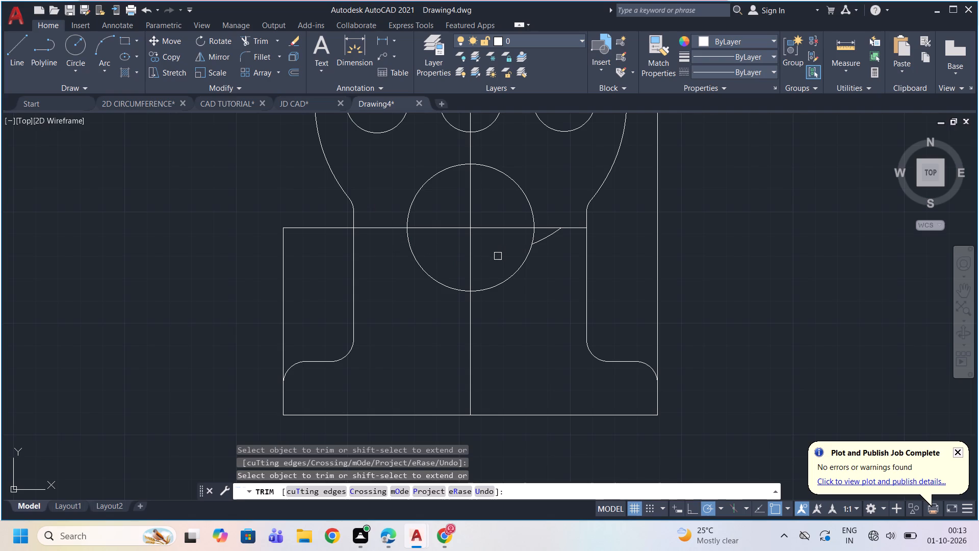
pyautogui.click(548, 239)
pyautogui.scroll(-2, 562, 310)
pyautogui.scroll(1, 486, 256)
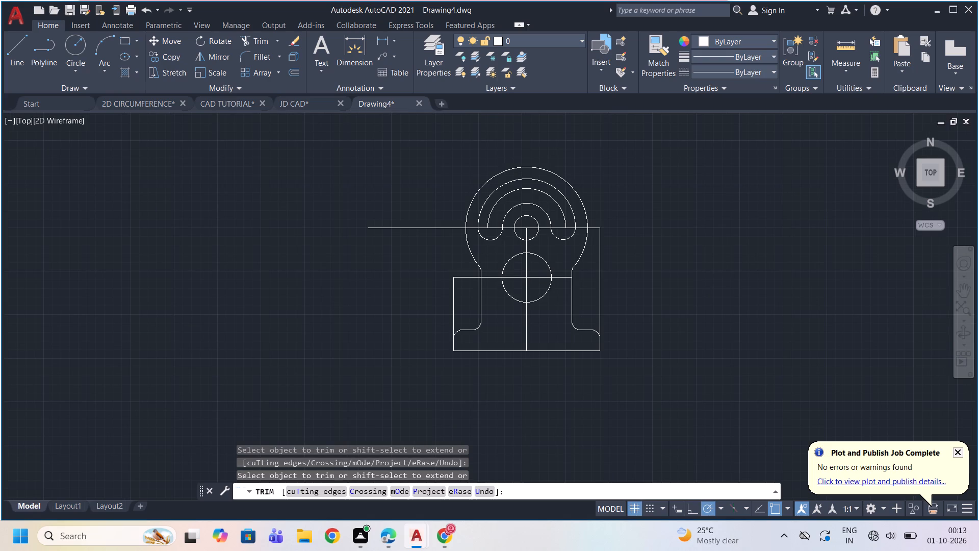
pyautogui.scroll(-1, 486, 256)
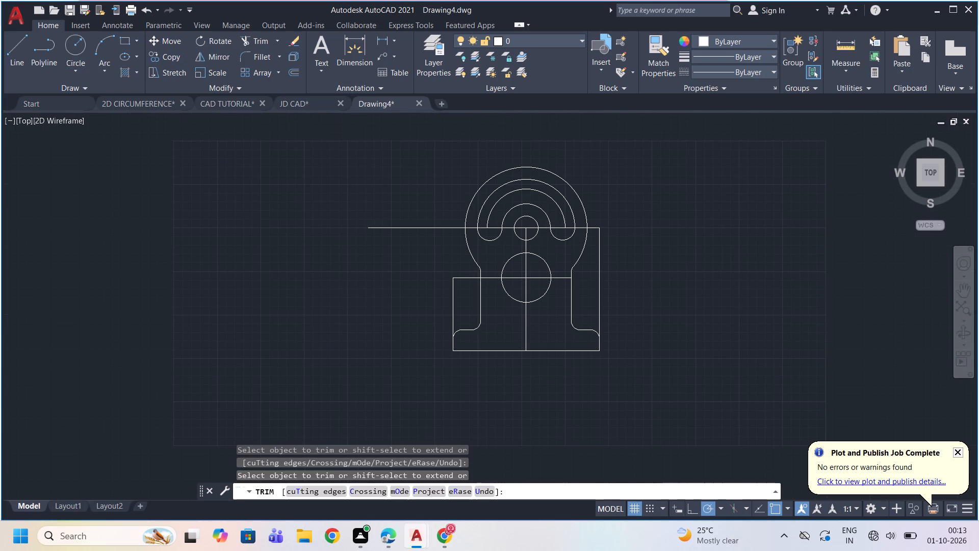
pyautogui.scroll(-1, 520, 335)
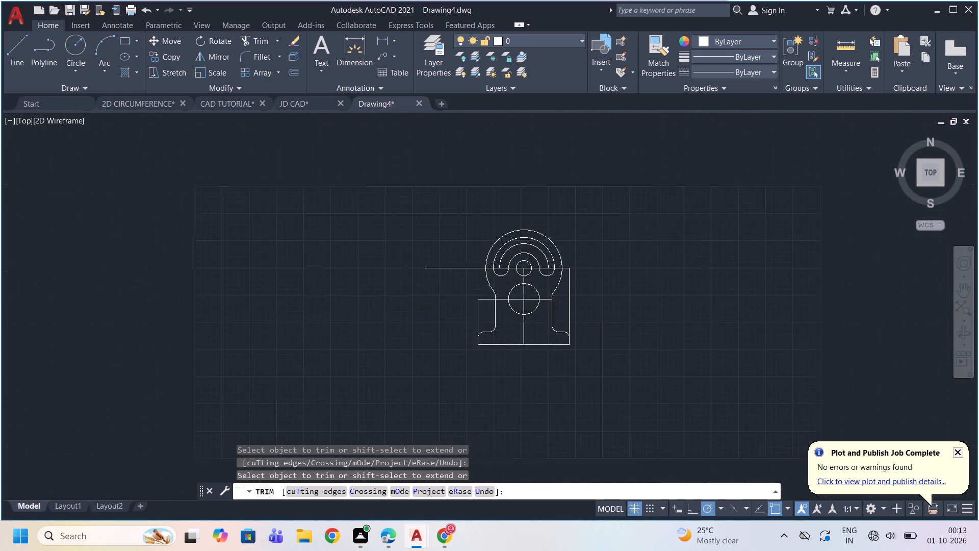
pyautogui.scroll(-1, 520, 335)
pyautogui.scroll(3, 494, 251)
pyautogui.scroll(-1, 499, 253)
pyautogui.press('Escape')
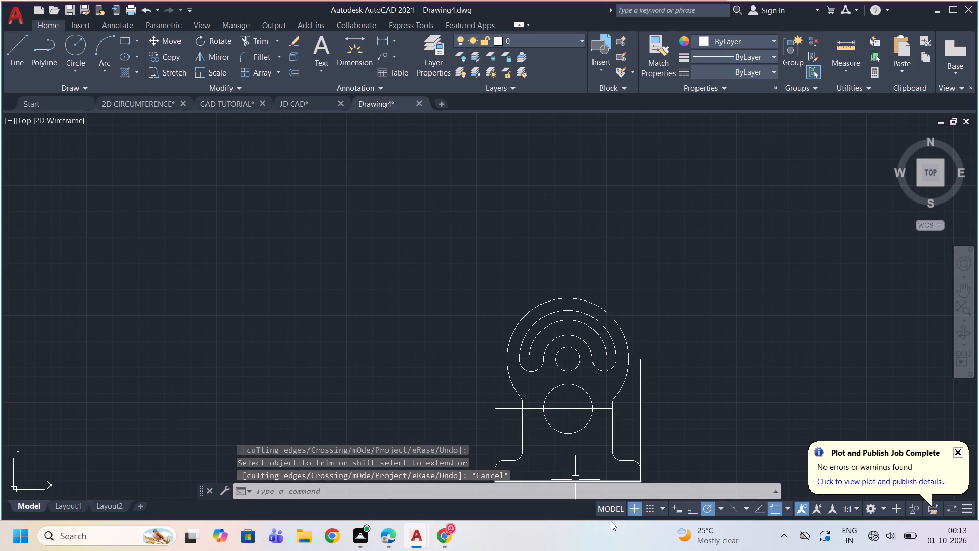
# Draw a line 262 upward from the base's lower right corner, continuing horizontally about 247 to the left.
pyautogui.press('l')
pyautogui.press('Return')
pyautogui.scroll(-1, 602, 440)
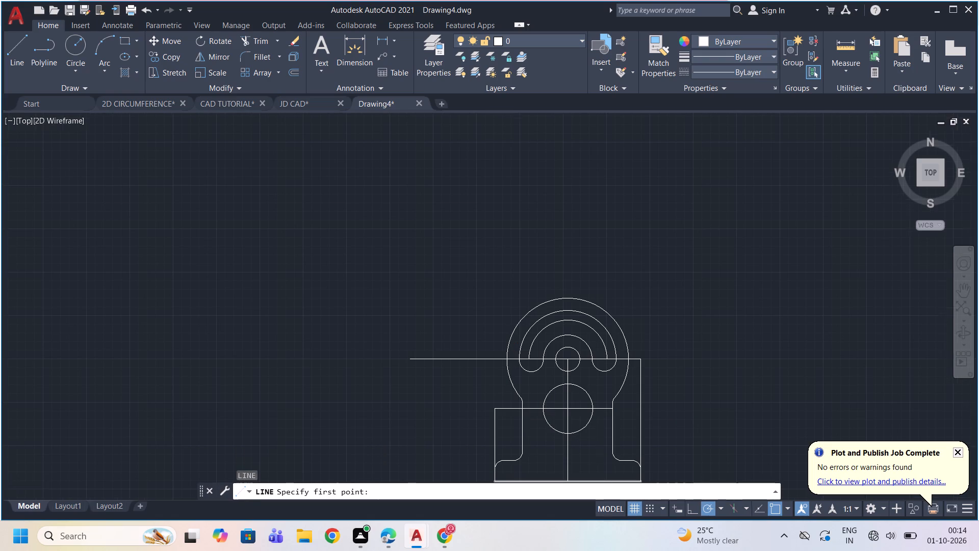
pyautogui.scroll(-1, 606, 432)
pyautogui.scroll(2, 628, 444)
pyautogui.click(613, 448)
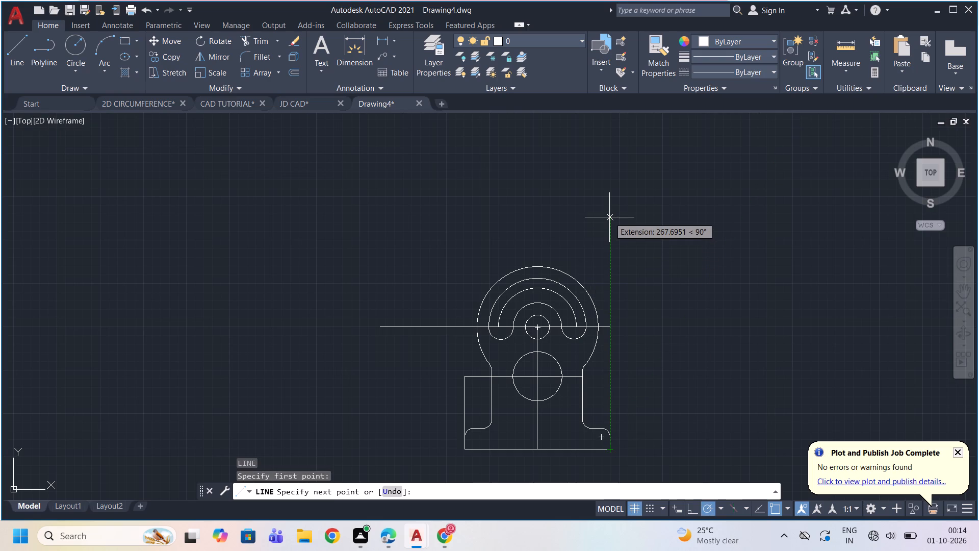
pyautogui.write('262')
pyautogui.press('Return')
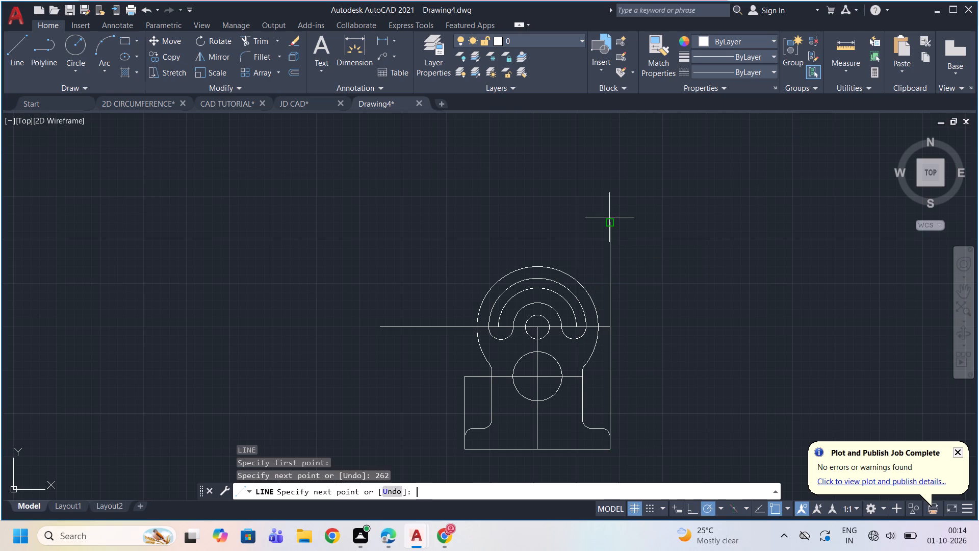
pyautogui.click(396, 218)
pyautogui.press('Escape')
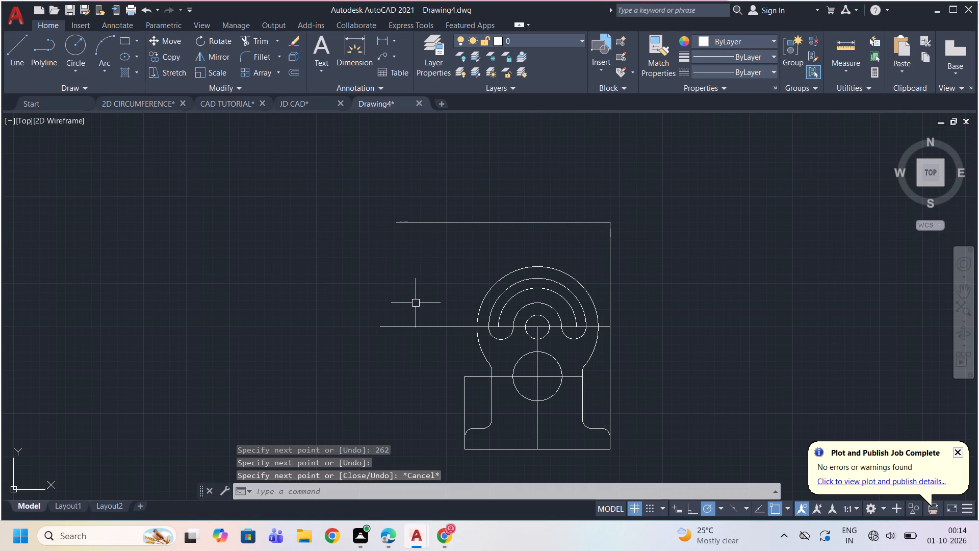
# Draw a vertical line from the large circle's centre up past the topmost horizontal line.
pyautogui.press('l')
pyautogui.press('Return')
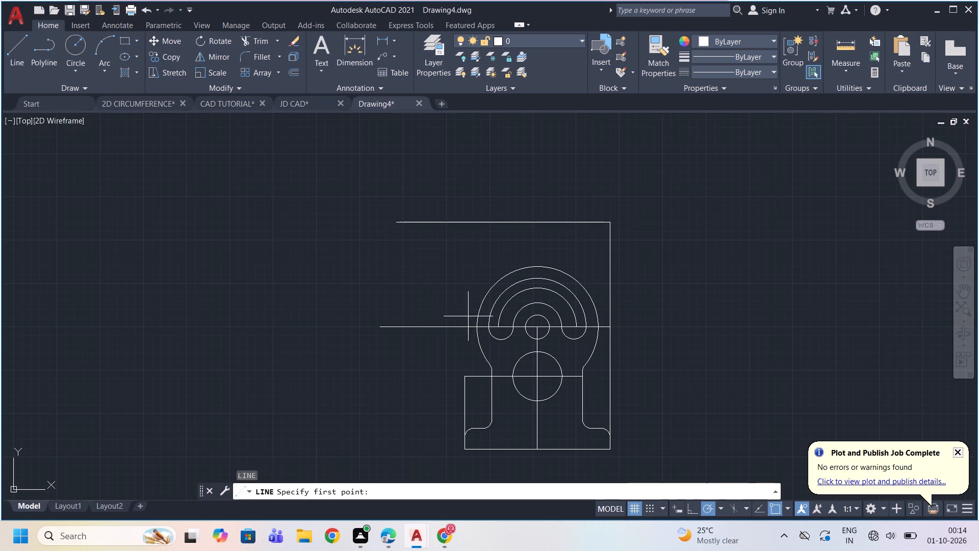
pyautogui.click(538, 327)
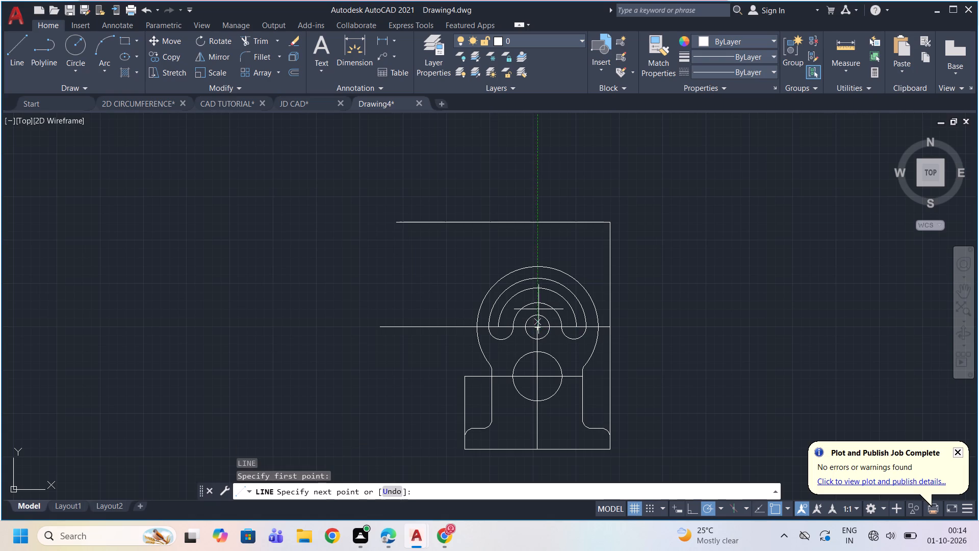
pyautogui.click(535, 211)
pyautogui.press('Escape')
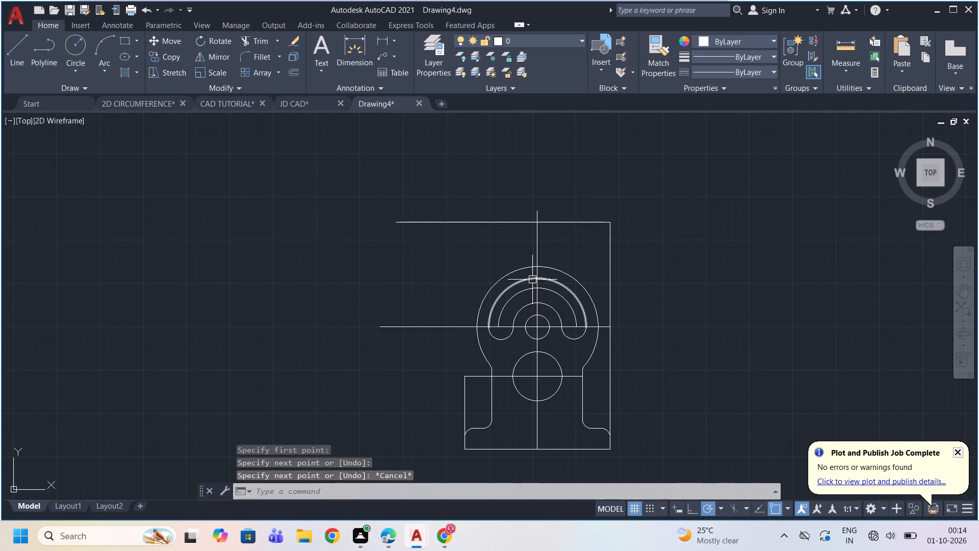
# Trim the end of the vertical centre line that projects above the topmost horizontal line.
pyautogui.write('TR')
pyautogui.press('Return')
pyautogui.press('Return')
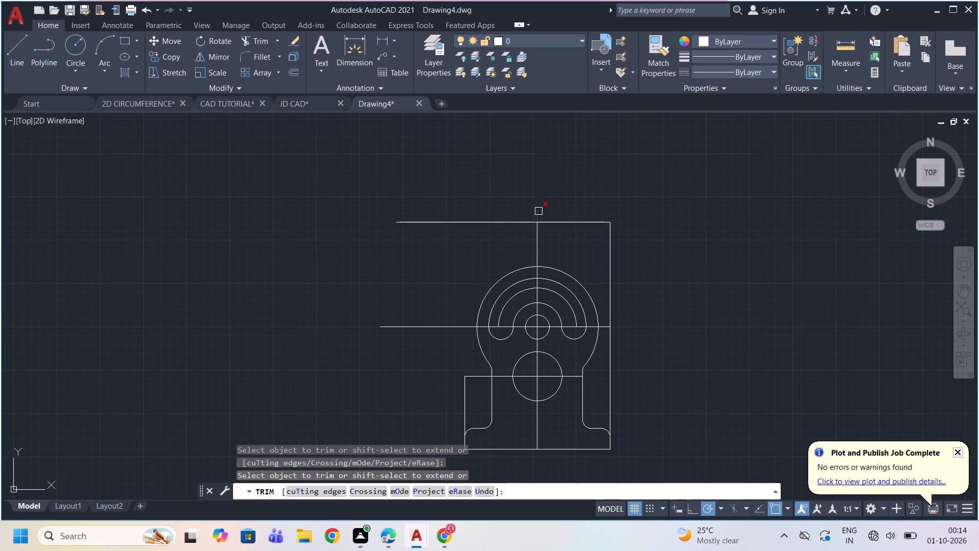
pyautogui.click(538, 211)
pyautogui.press('Escape')
# Draw a circle of diameter 36 centred where the vertical centre line meets the topmost horizontal line.
pyautogui.press('c')
pyautogui.press('Return')
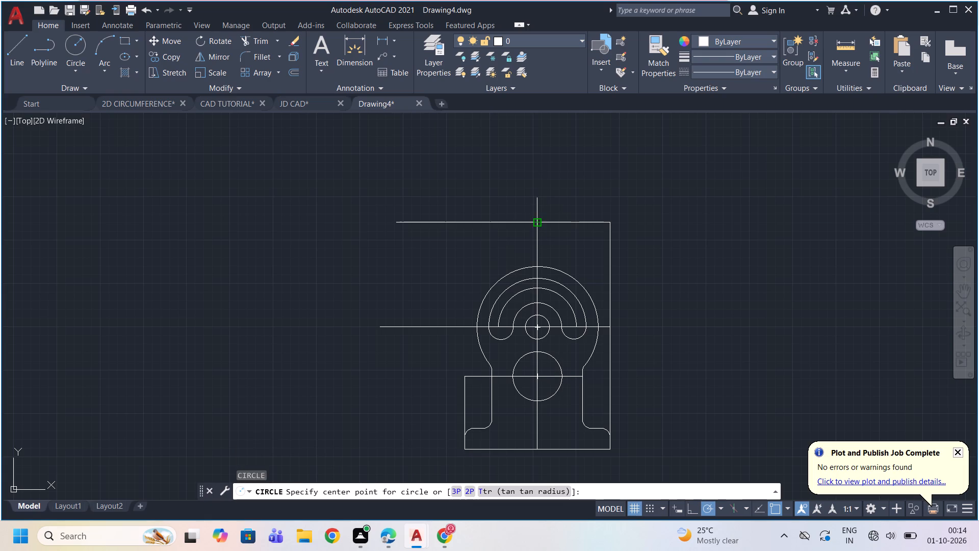
pyautogui.click(535, 225)
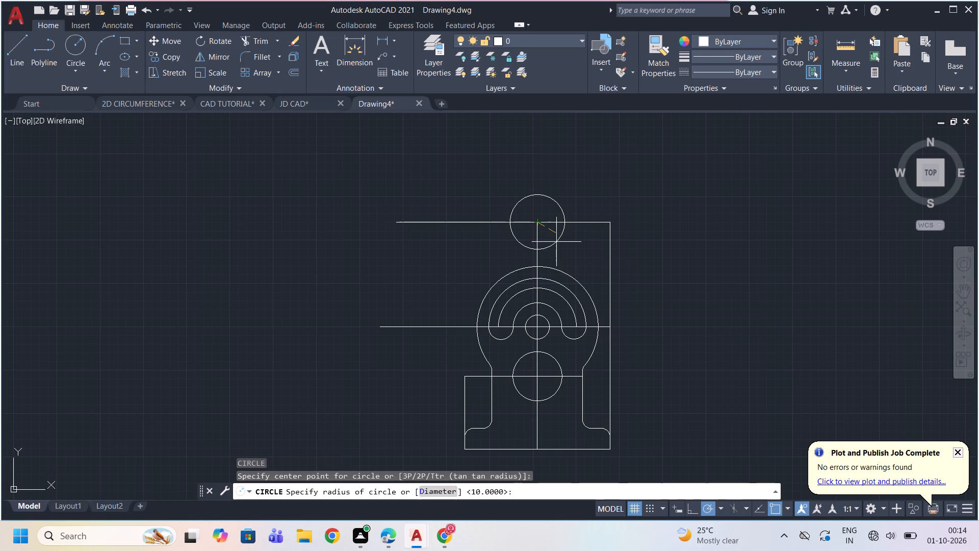
pyautogui.click(439, 486)
pyautogui.write('36')
pyautogui.press('Return')
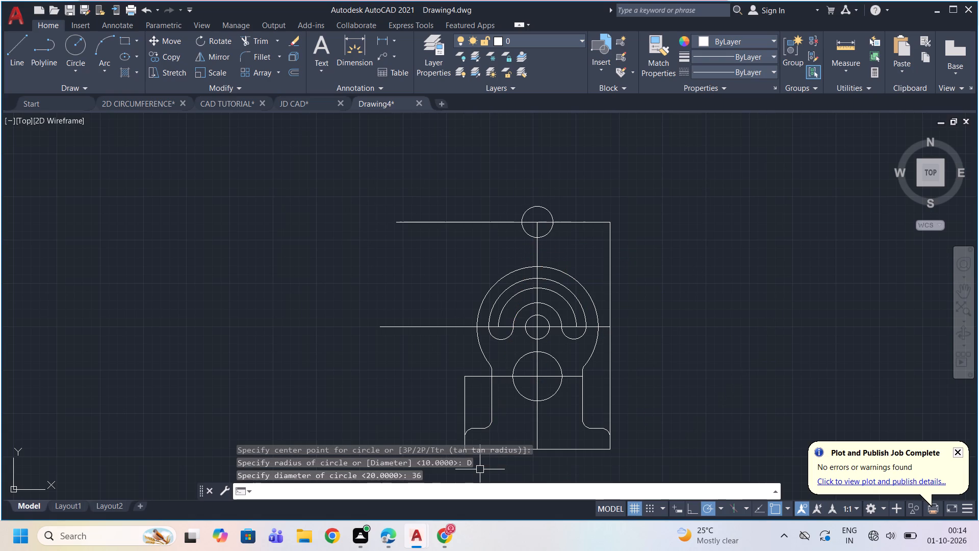
# Place the centre of another circle at the centre of the diameter 36 circle.
pyautogui.press('c')
pyautogui.press('Return')
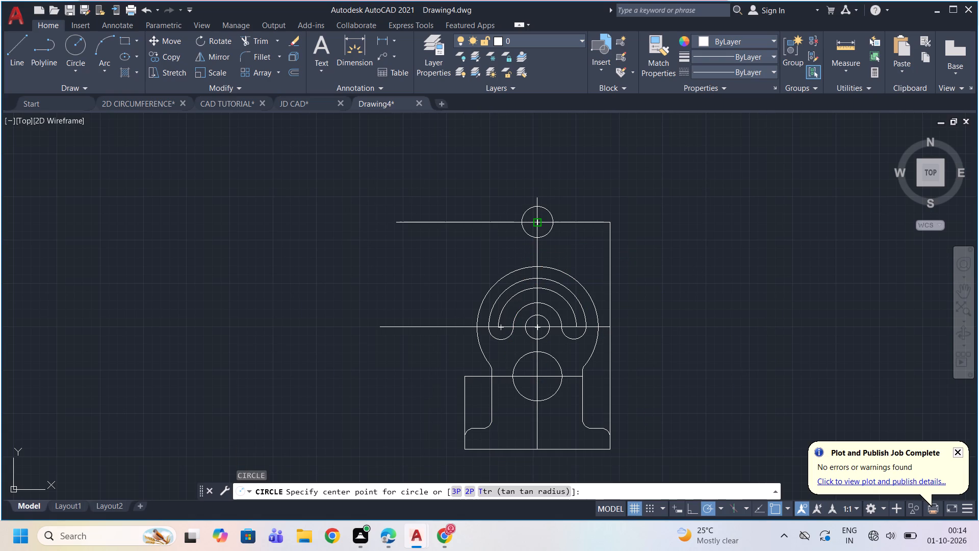
pyautogui.click(537, 222)
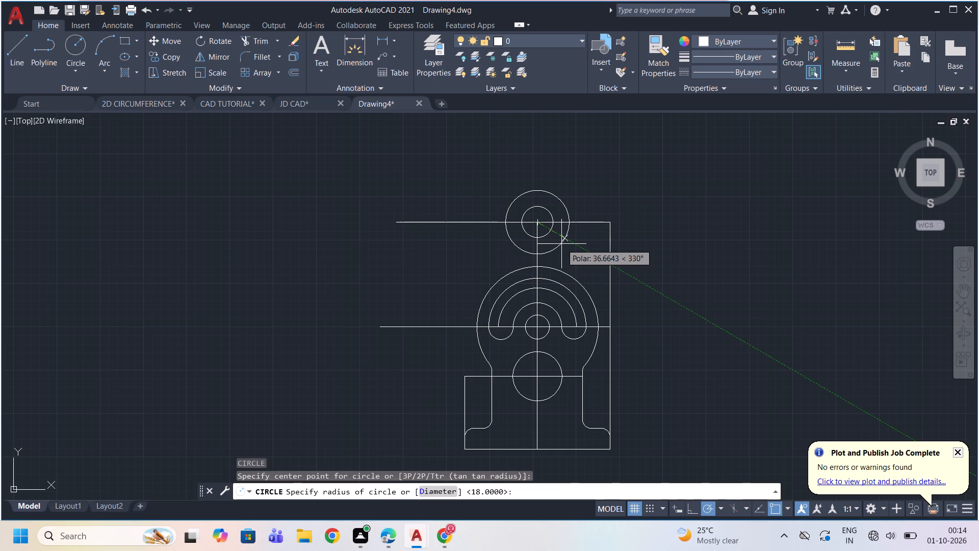
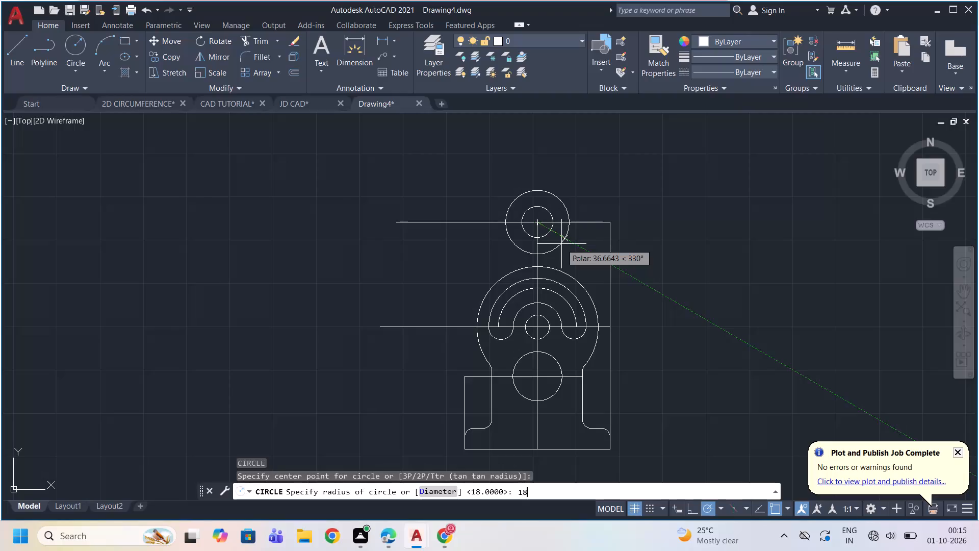
# Finish the pending circle with radius 18 and draw two more radius 18 circles at the same centre on the topmost horizontal line.
pyautogui.press('Return')
pyautogui.press('c')
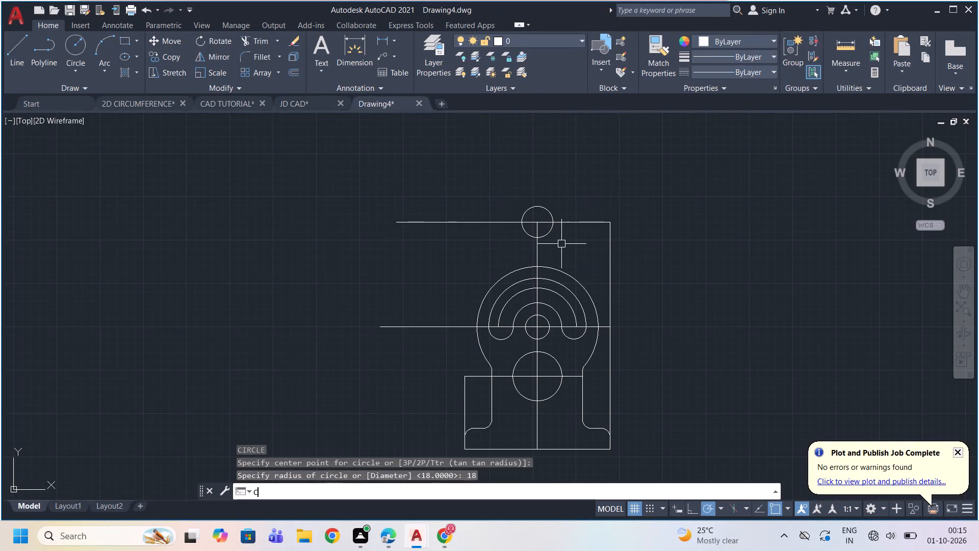
pyautogui.press('Return')
pyautogui.click(535, 223)
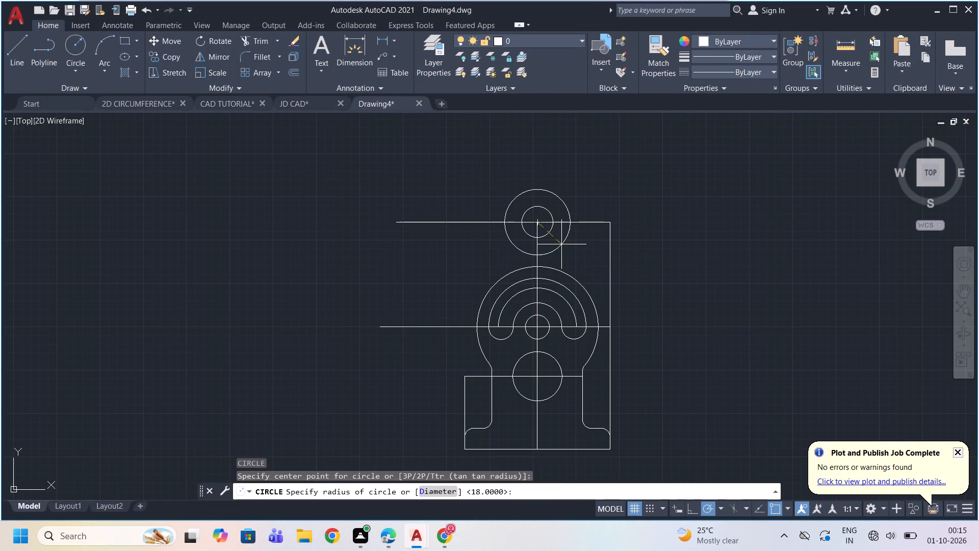
pyautogui.write('18')
pyautogui.press('Return')
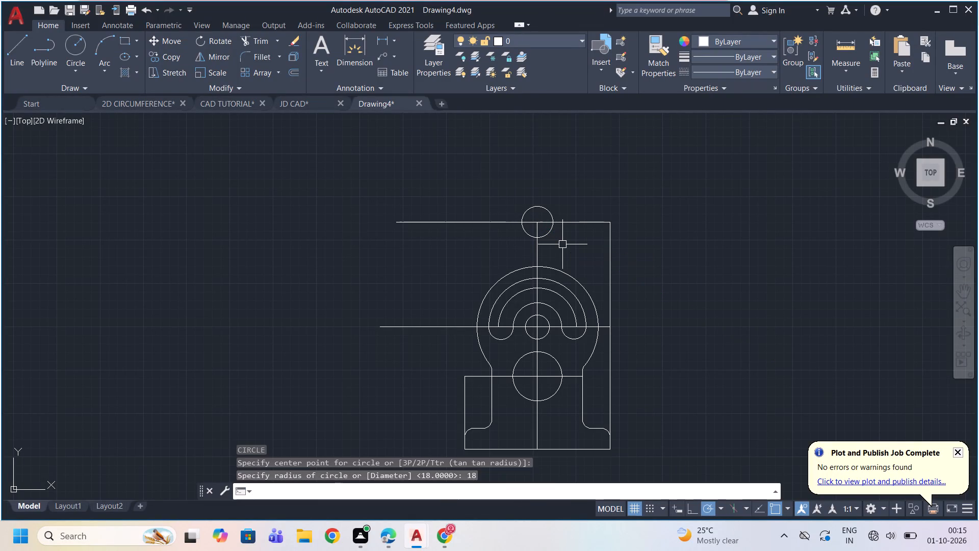
pyautogui.press('c')
pyautogui.press('Return')
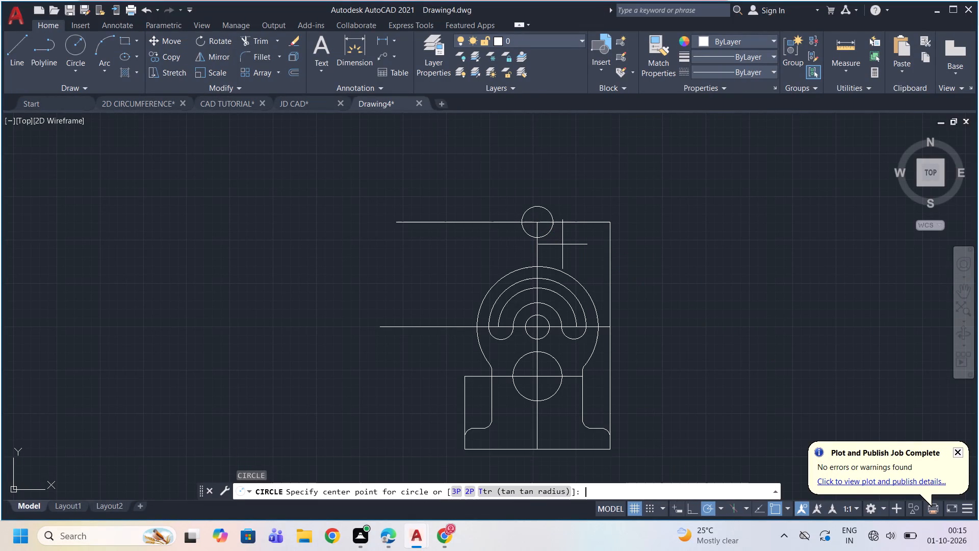
pyautogui.click(536, 222)
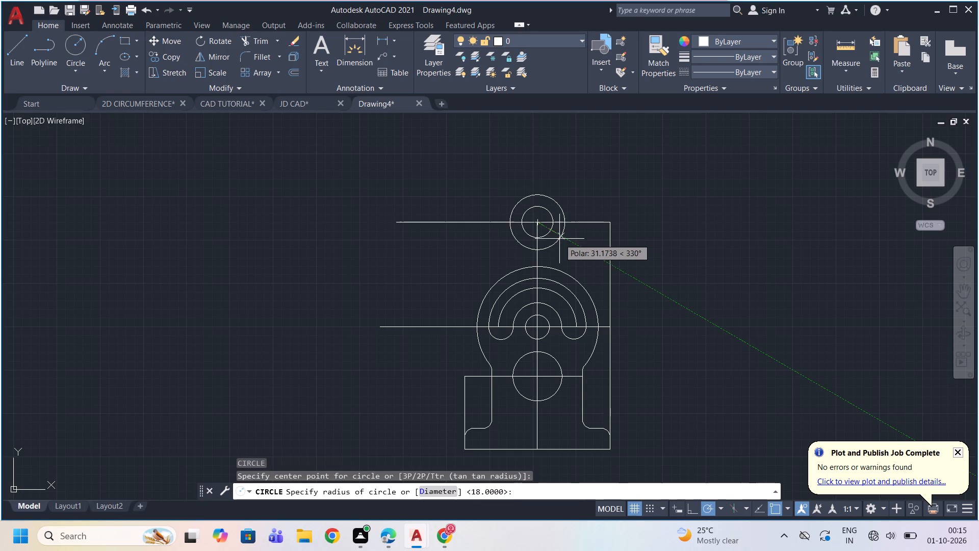
pyautogui.write('18')
pyautogui.press('Return')
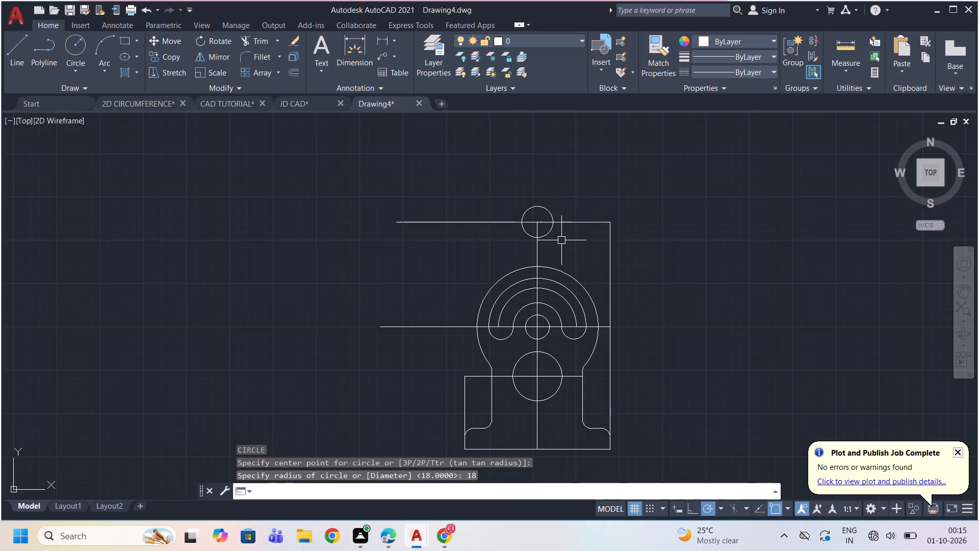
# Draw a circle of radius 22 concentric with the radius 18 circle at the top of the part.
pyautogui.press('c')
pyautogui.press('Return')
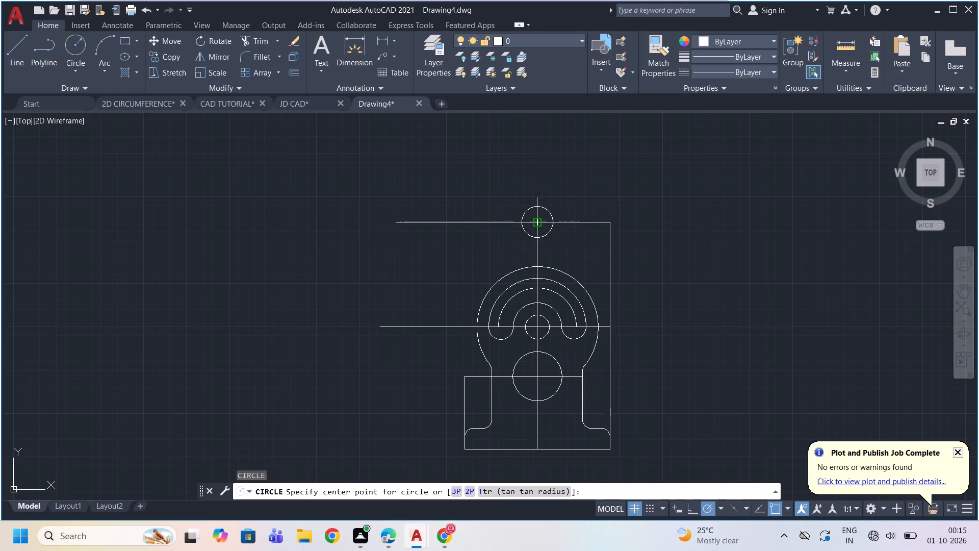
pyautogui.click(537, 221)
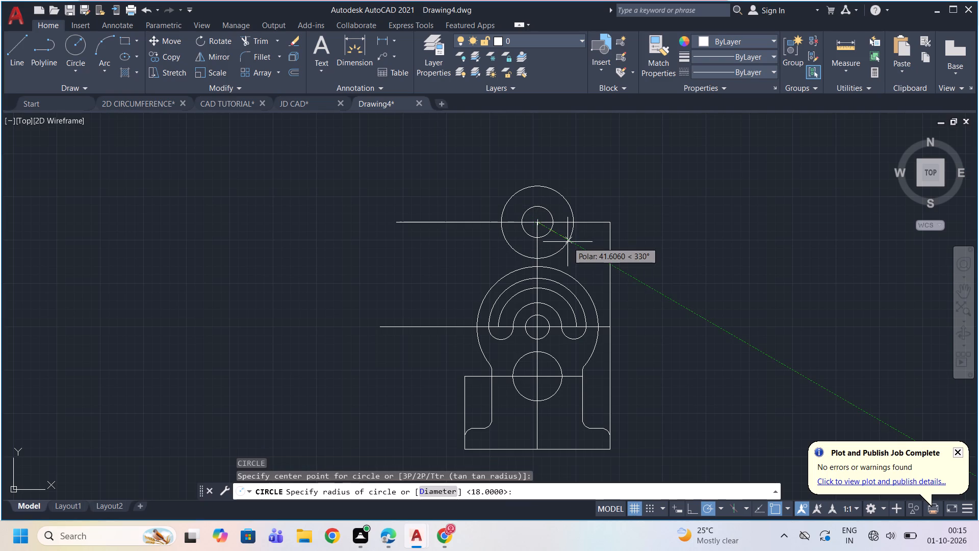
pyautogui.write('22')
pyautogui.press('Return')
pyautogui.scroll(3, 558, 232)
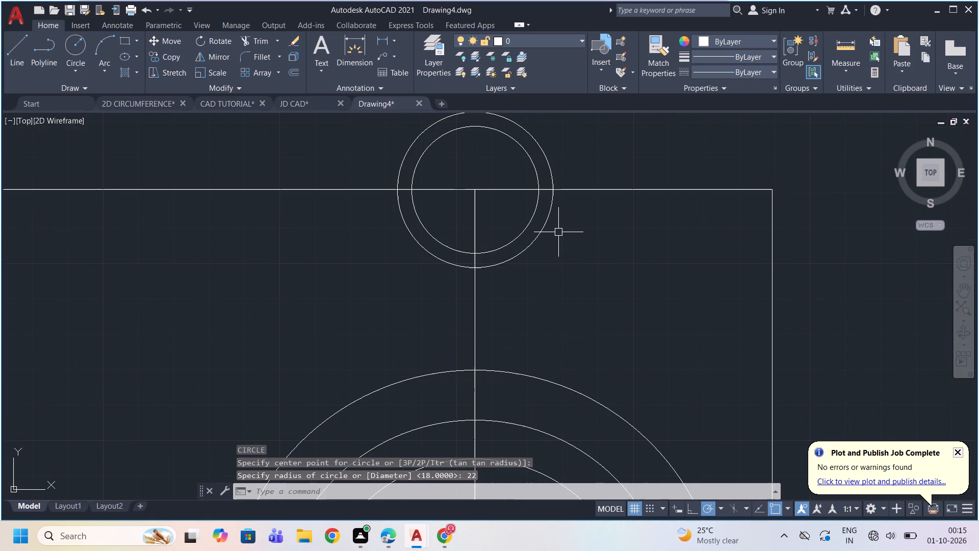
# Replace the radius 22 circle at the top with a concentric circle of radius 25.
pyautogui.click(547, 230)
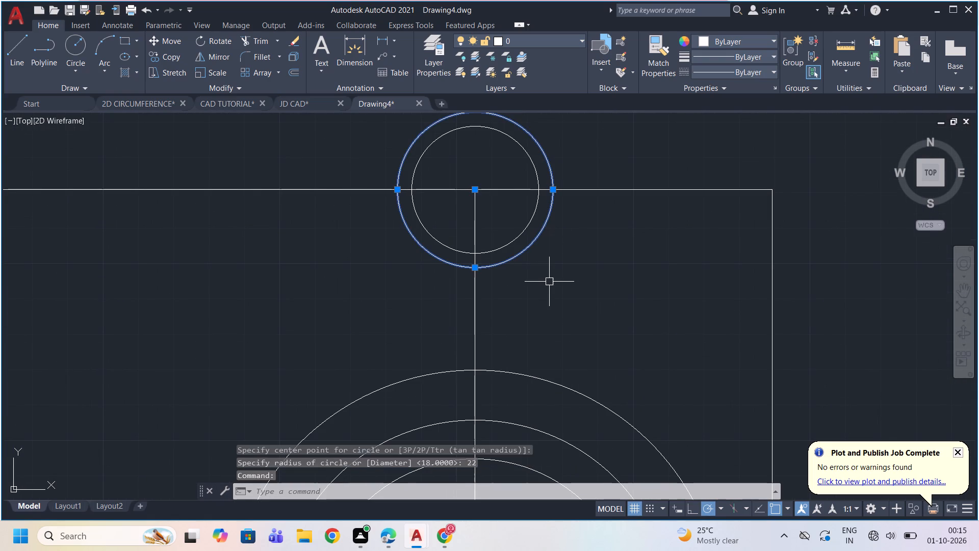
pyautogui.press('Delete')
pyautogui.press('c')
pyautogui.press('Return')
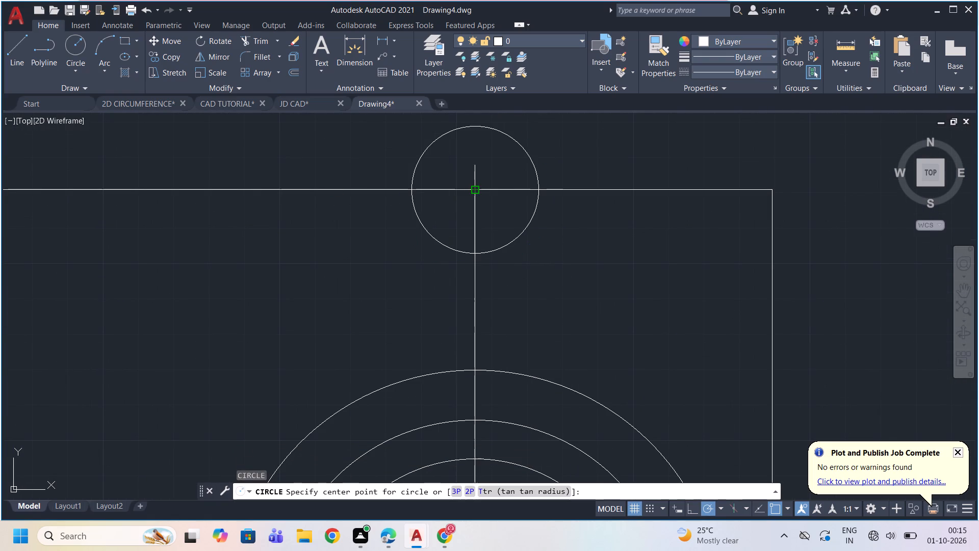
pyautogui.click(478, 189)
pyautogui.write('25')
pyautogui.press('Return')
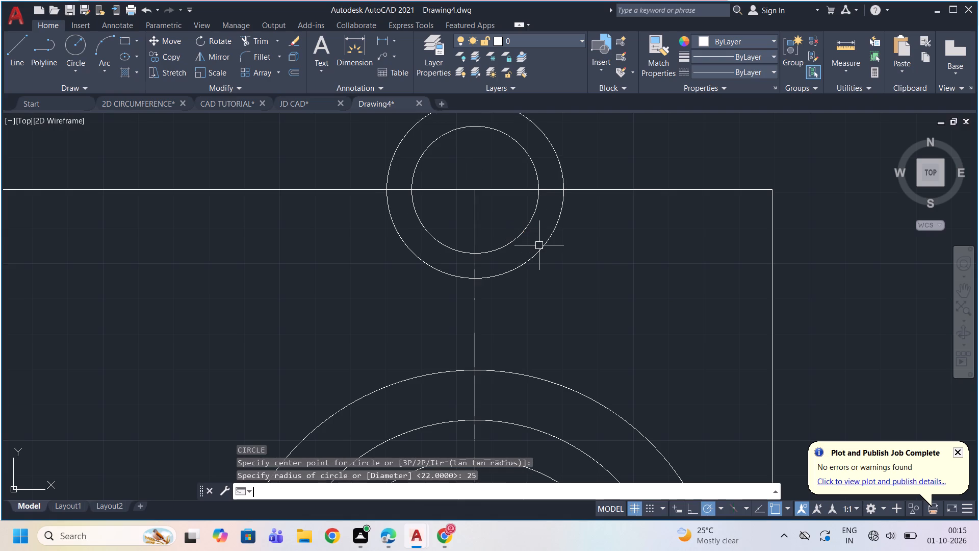
# Draw a line 30 long rightward from the top circles' centre, continuing vertically upward about 67.
pyautogui.scroll(-2, 539, 245)
pyautogui.scroll(1, 543, 288)
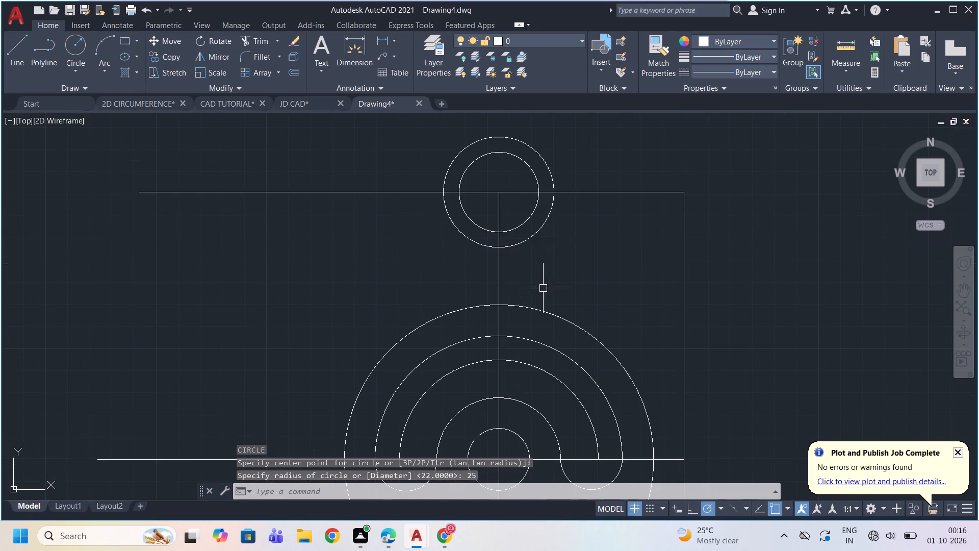
pyautogui.scroll(-1, 543, 288)
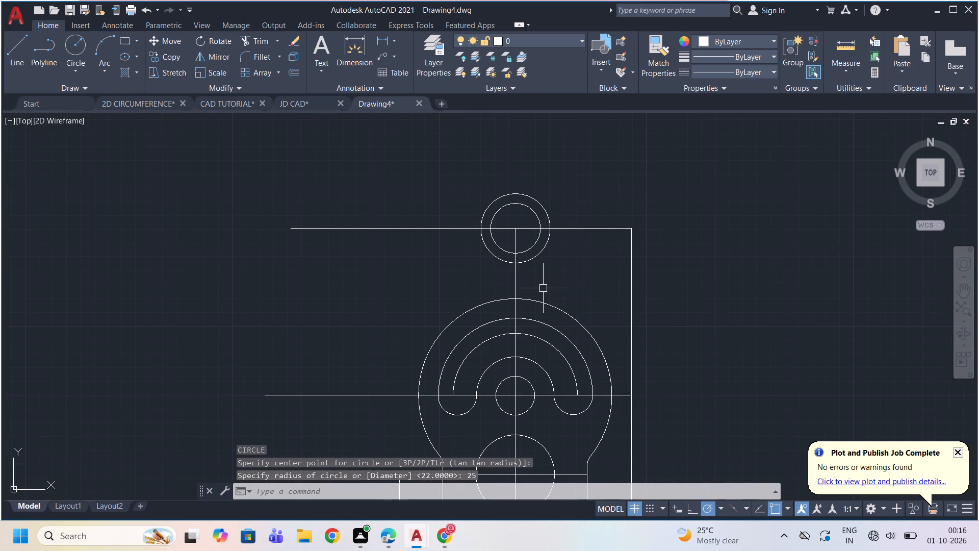
pyautogui.press('l')
pyautogui.press('Return')
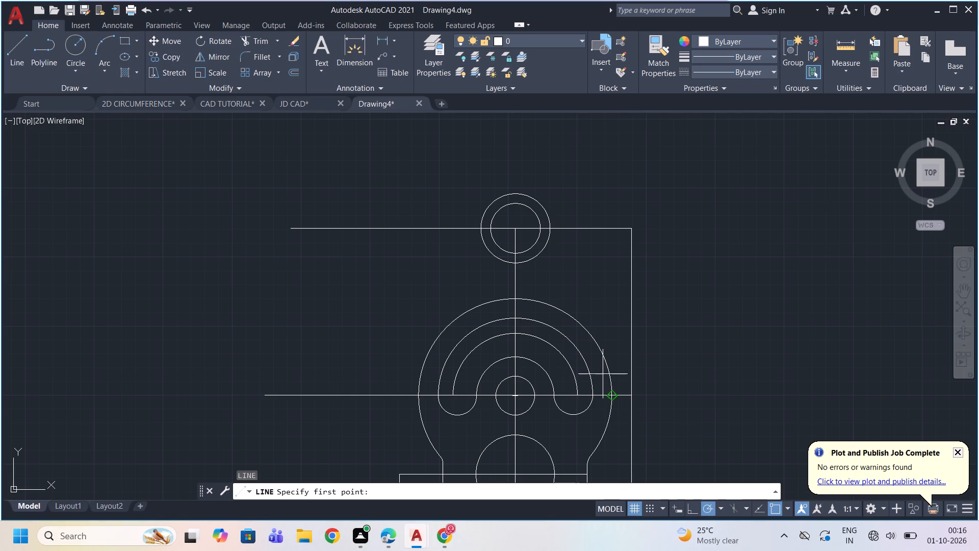
pyautogui.click(516, 230)
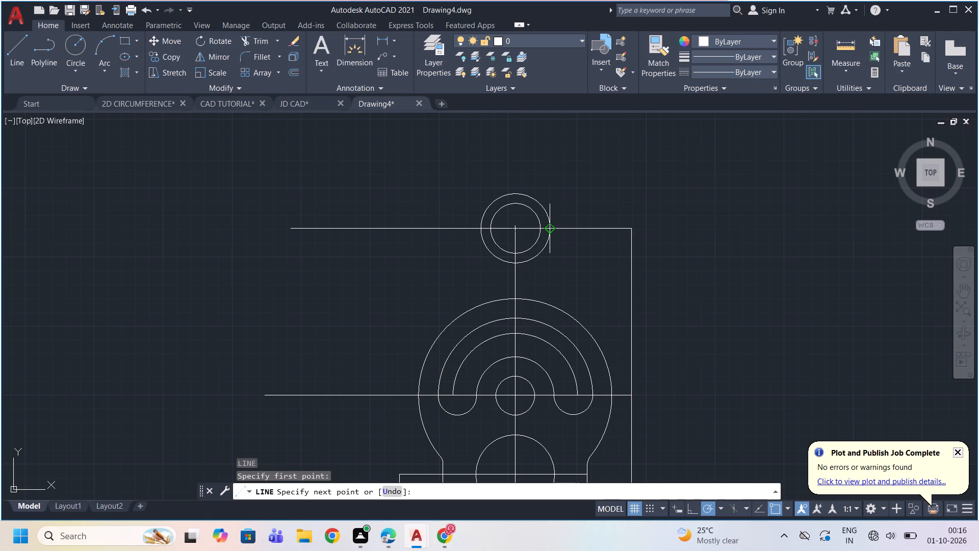
pyautogui.write('30')
pyautogui.press('Return')
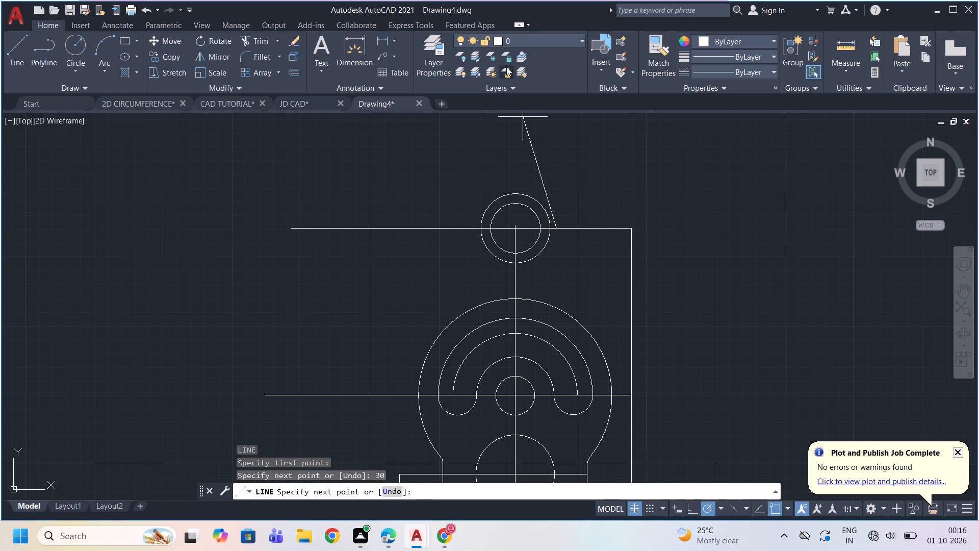
pyautogui.click(557, 136)
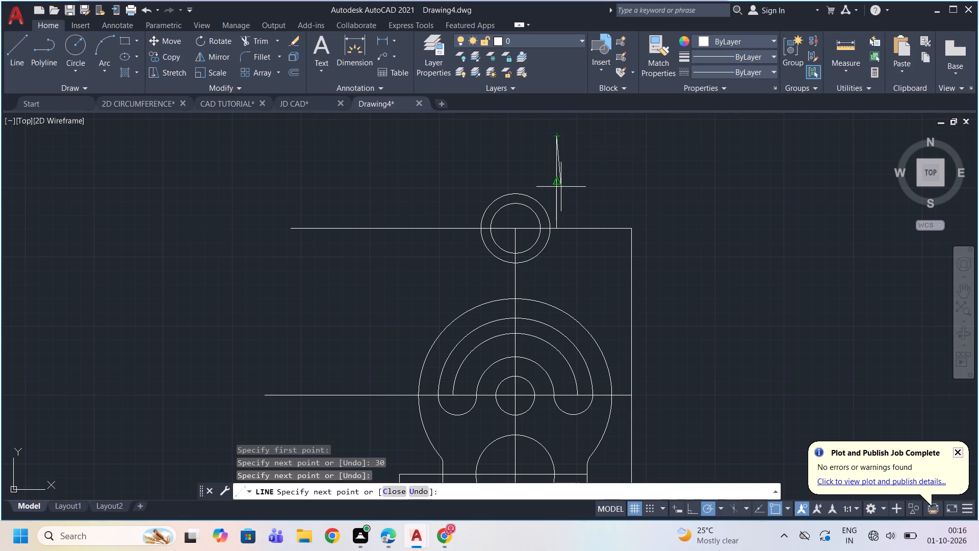
pyautogui.press('l')
pyautogui.press('Return')
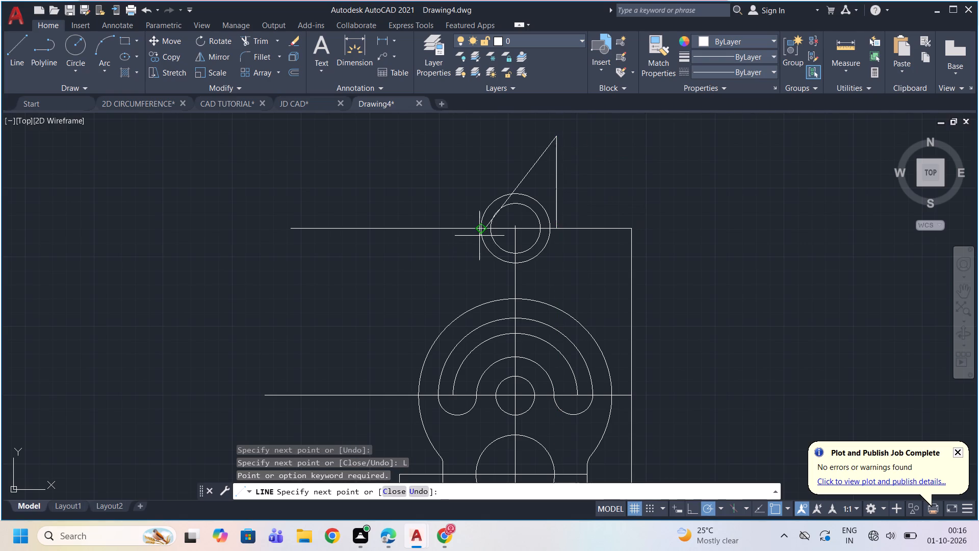
pyautogui.press('Escape')
# Draw a line 30 long leftward from the top circles' centre, continuing vertically upward past the circles.
pyautogui.press('l')
pyautogui.press('Return')
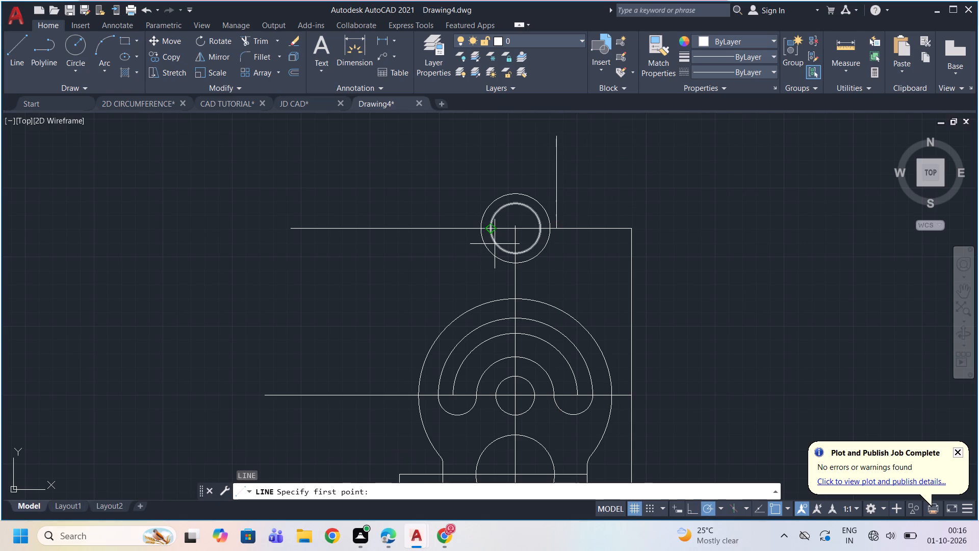
pyautogui.click(516, 231)
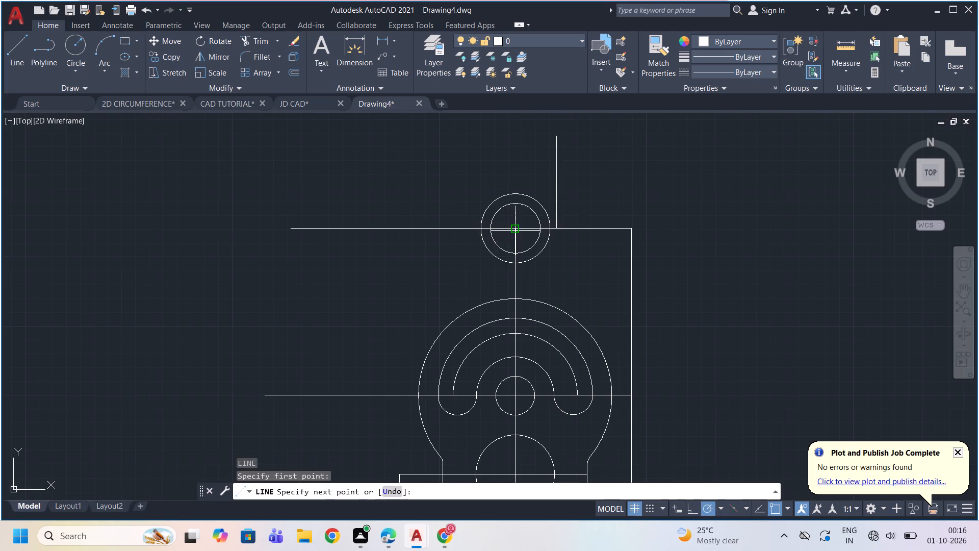
pyautogui.write('30')
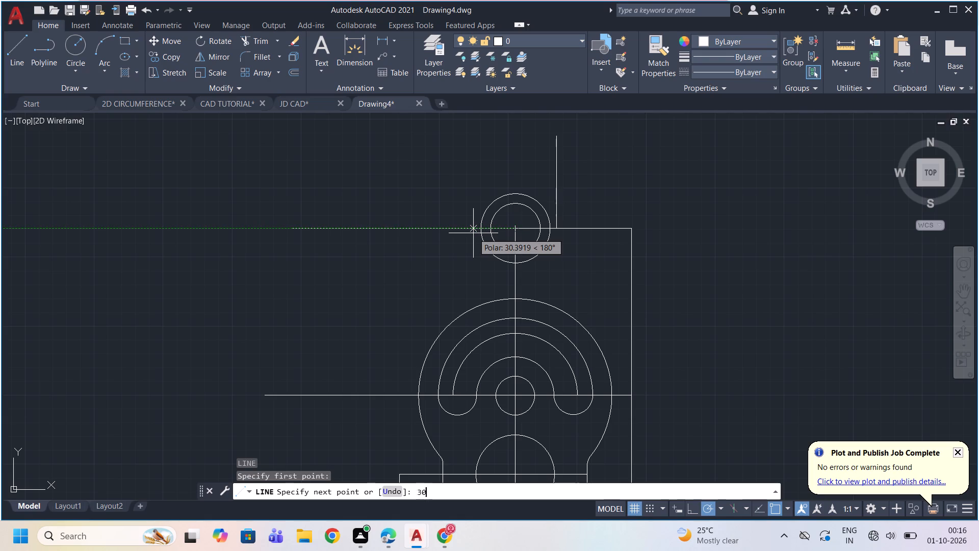
pyautogui.press('Return')
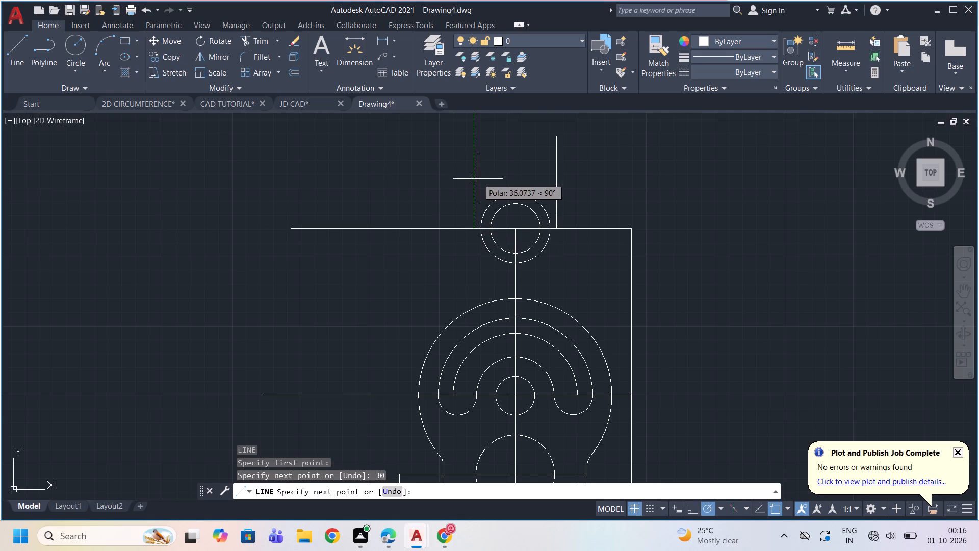
pyautogui.click(475, 146)
pyautogui.press('Escape')
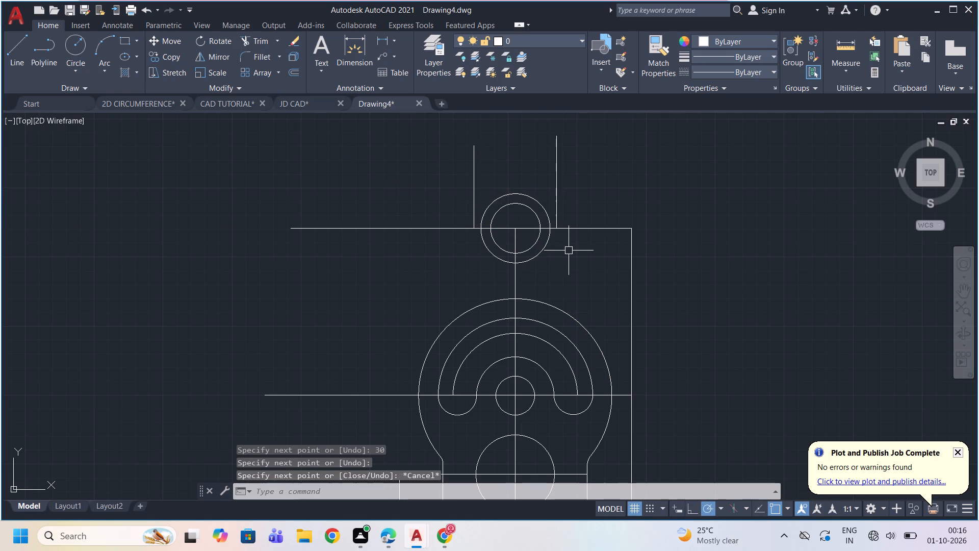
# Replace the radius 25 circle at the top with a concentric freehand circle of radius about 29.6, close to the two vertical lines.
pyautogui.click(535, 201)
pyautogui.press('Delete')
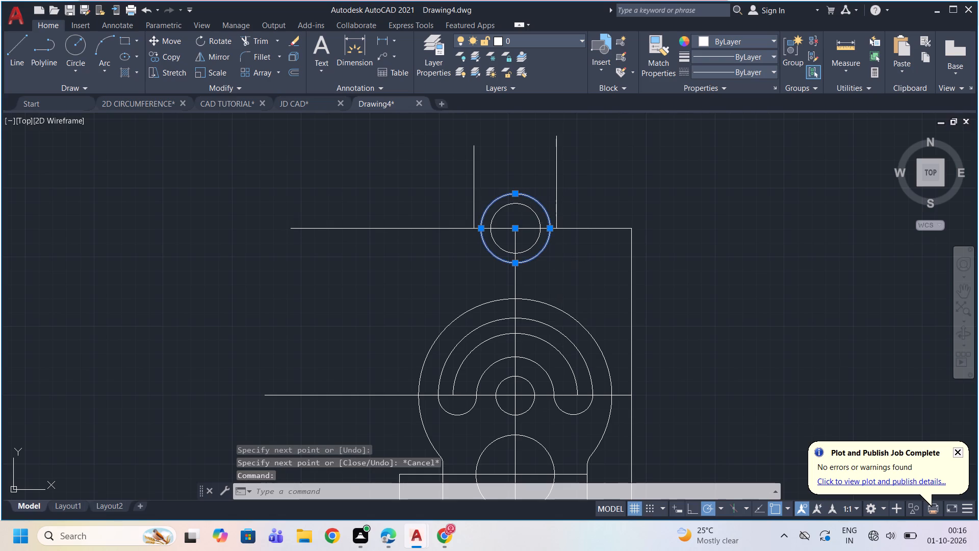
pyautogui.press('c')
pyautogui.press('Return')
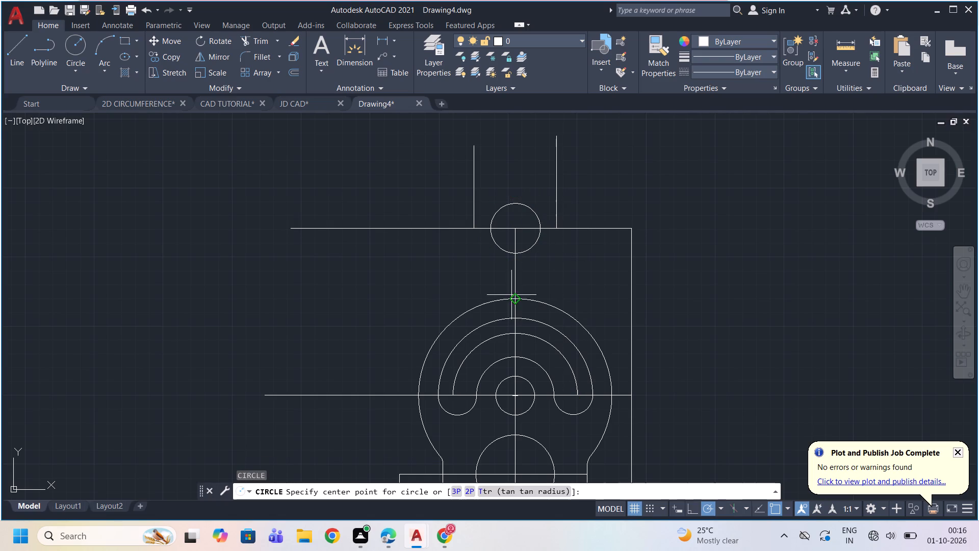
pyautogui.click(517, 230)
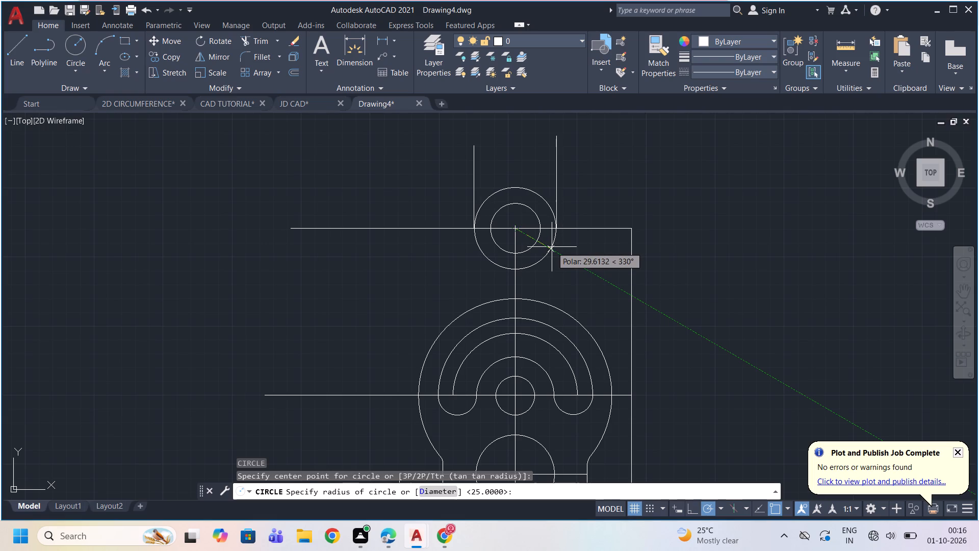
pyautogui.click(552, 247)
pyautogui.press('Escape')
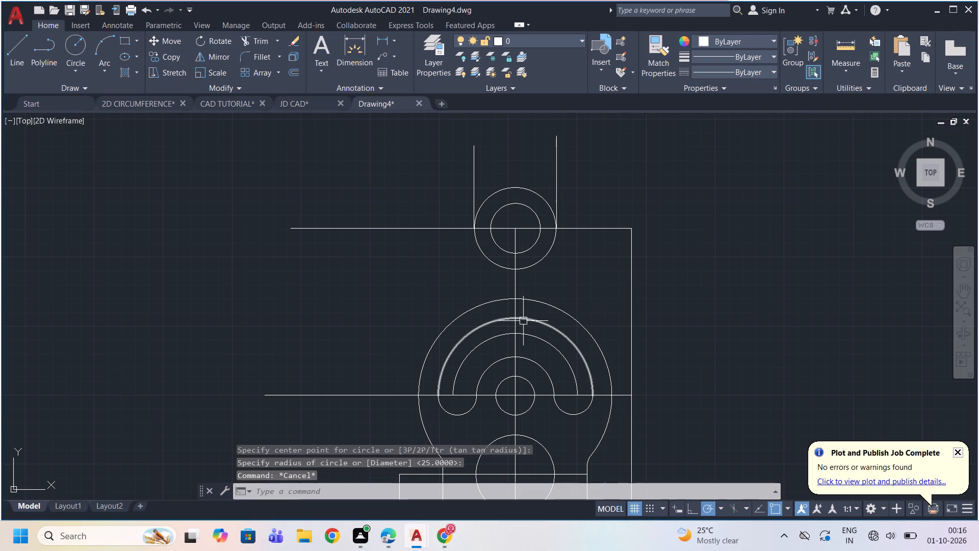
# Replace the outer top circle with a concentric one of radius about 29.9 that reaches the two vertical lines.
pyautogui.scroll(2, 483, 233)
pyautogui.scroll(3, 431, 190)
pyautogui.scroll(-3, 430, 190)
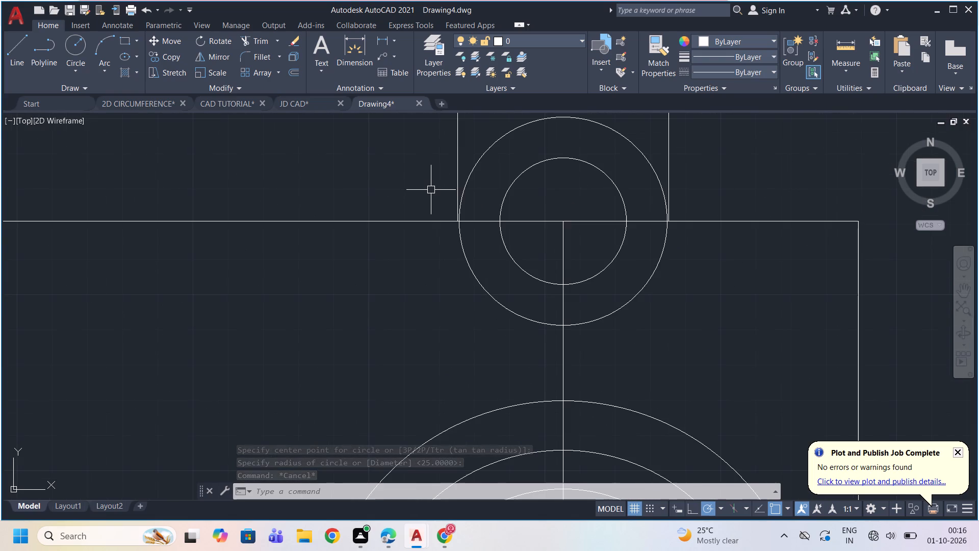
pyautogui.scroll(3, 664, 211)
pyautogui.scroll(-1, 664, 211)
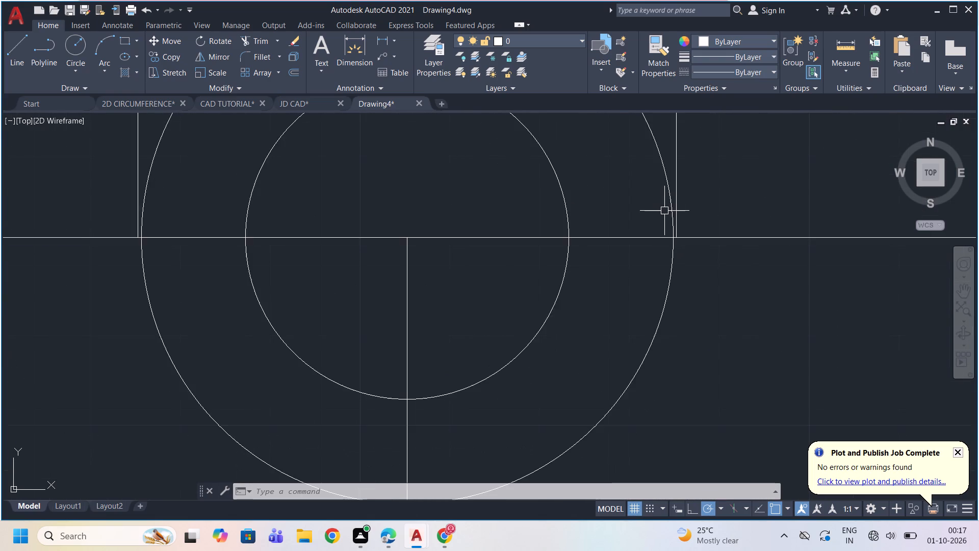
pyautogui.scroll(-2, 664, 211)
pyautogui.click(655, 178)
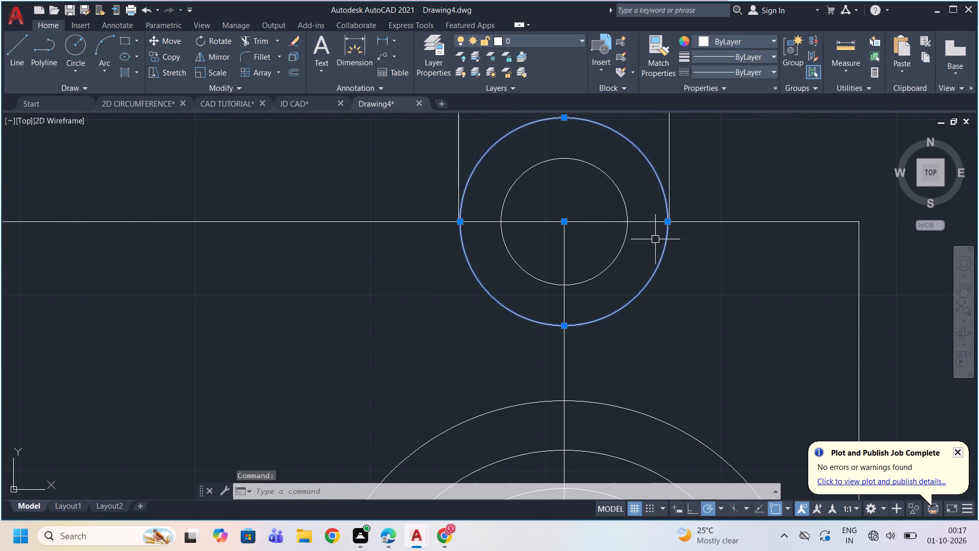
pyautogui.press('Delete')
pyautogui.press('c')
pyautogui.press('Return')
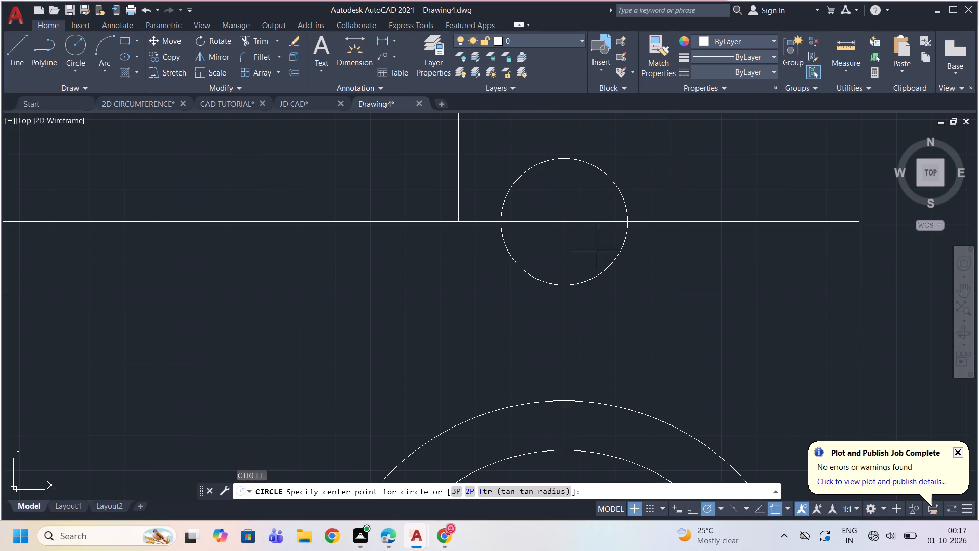
pyautogui.click(566, 221)
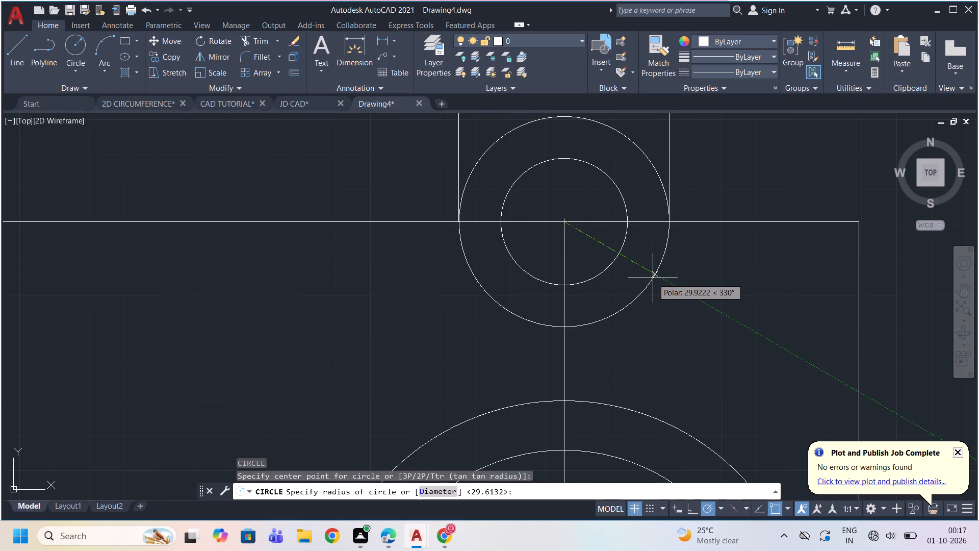
pyautogui.click(653, 278)
pyautogui.press('Escape')
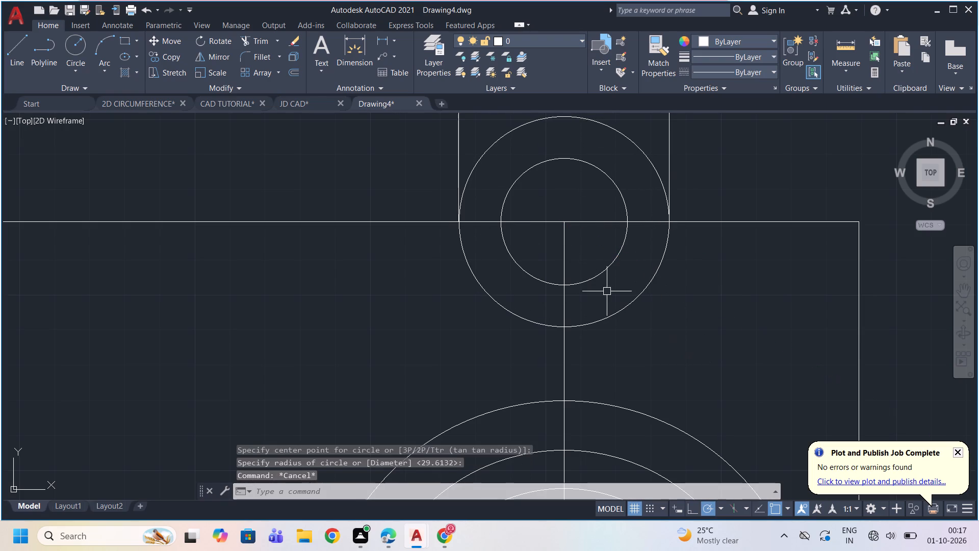
# Delete the outer of the two concentric circles at the top of the part.
pyautogui.scroll(3, 444, 212)
pyautogui.scroll(2, 509, 221)
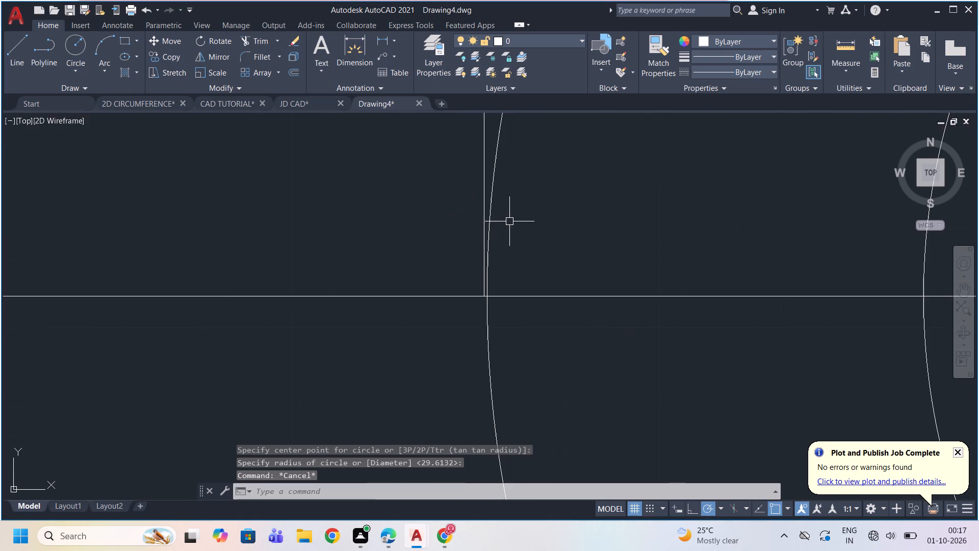
pyautogui.scroll(2, 478, 239)
pyautogui.scroll(-4, 479, 239)
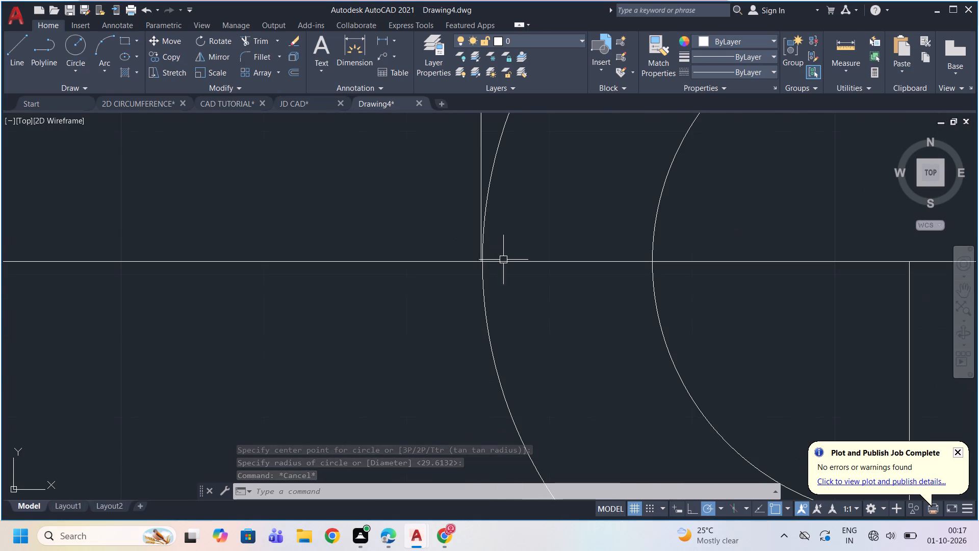
pyautogui.scroll(-3, 536, 286)
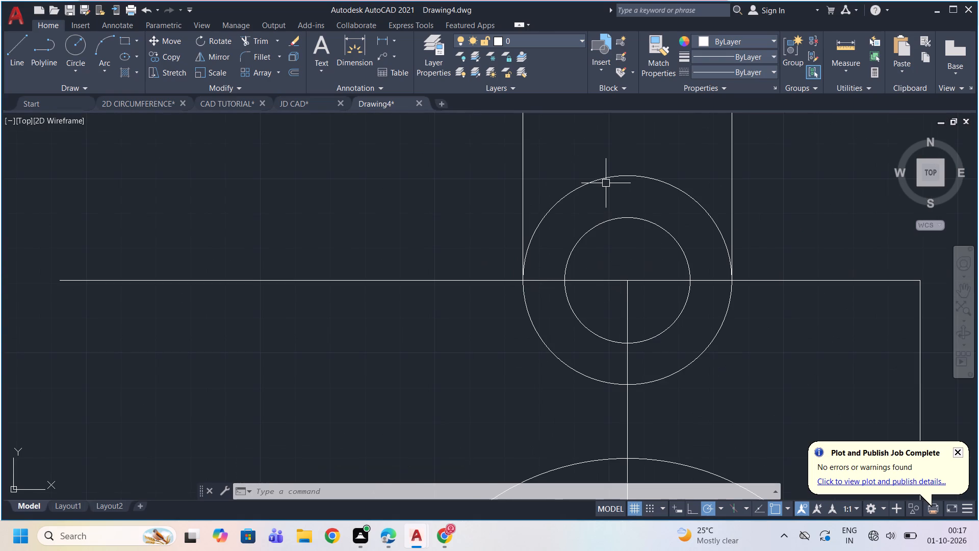
pyautogui.click(606, 183)
pyautogui.click(632, 177)
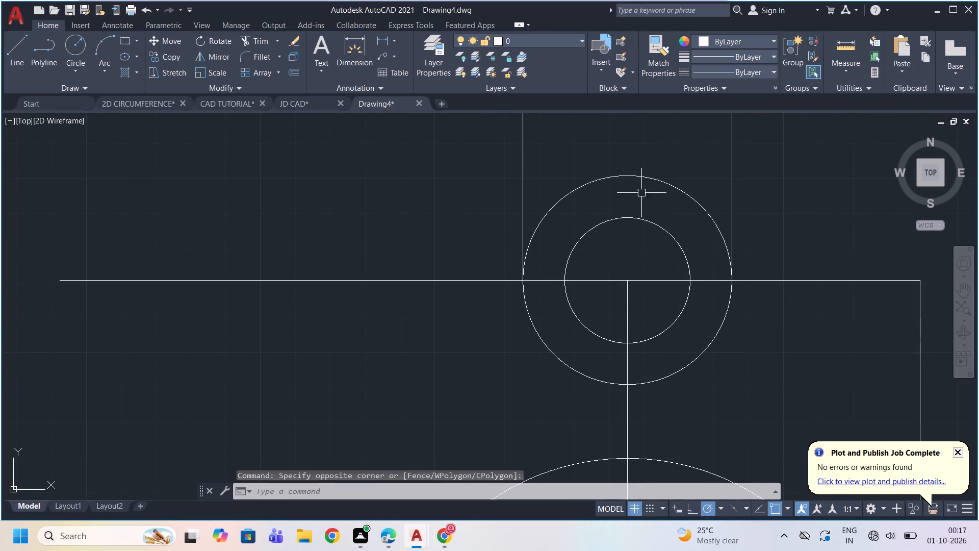
pyautogui.click(640, 174)
pyautogui.press('Delete')
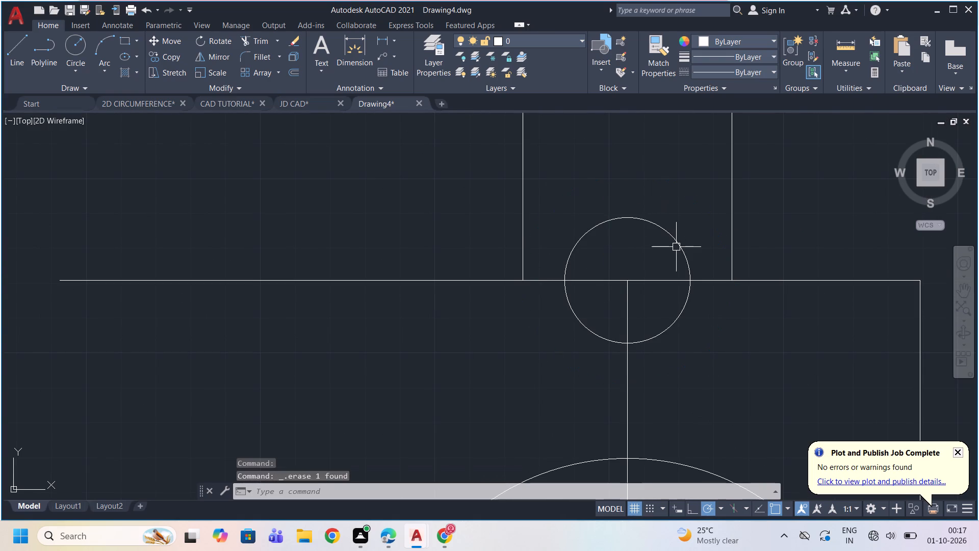
# Draw a freehand circle of radius about 30.02 concentric with the remaining top circle, reaching the two vertical lines.
pyautogui.press('c')
pyautogui.press('Return')
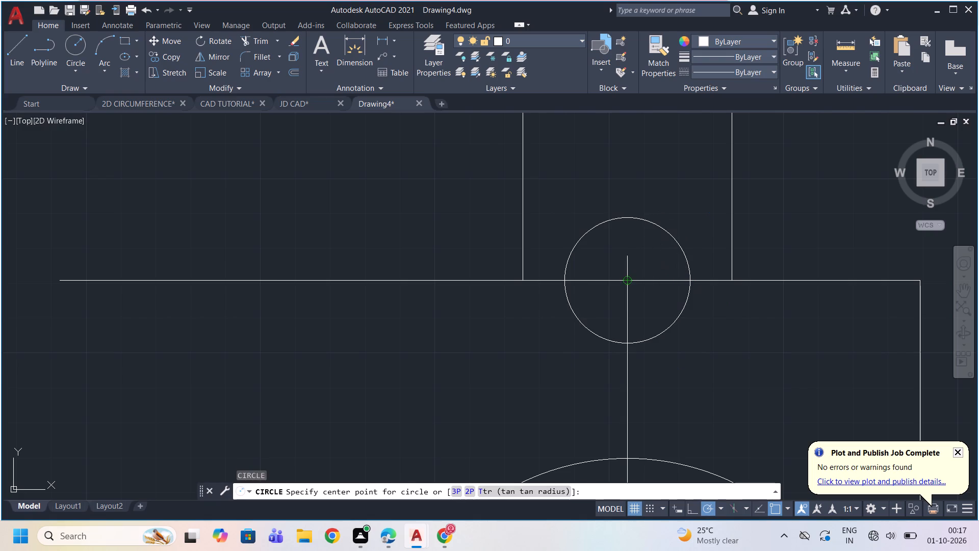
pyautogui.click(630, 282)
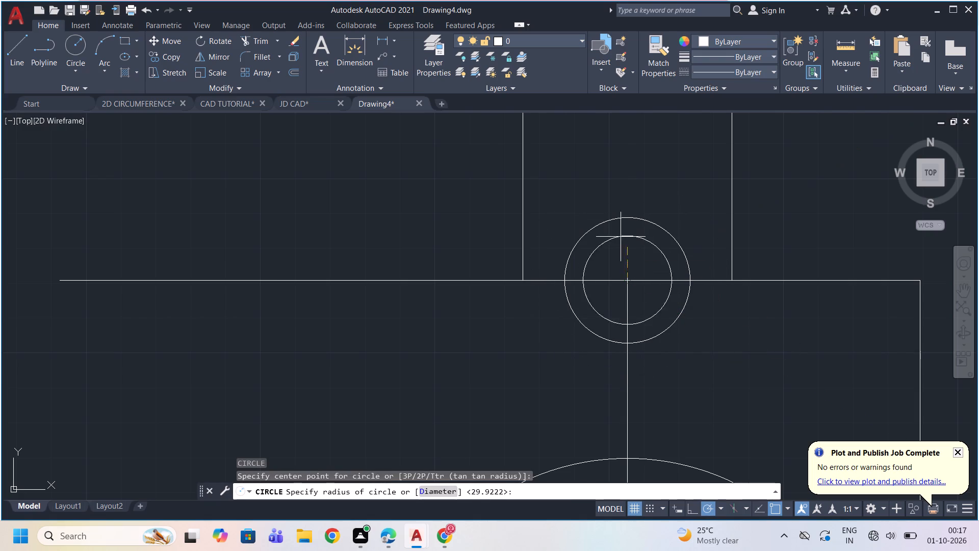
pyautogui.scroll(2, 627, 286)
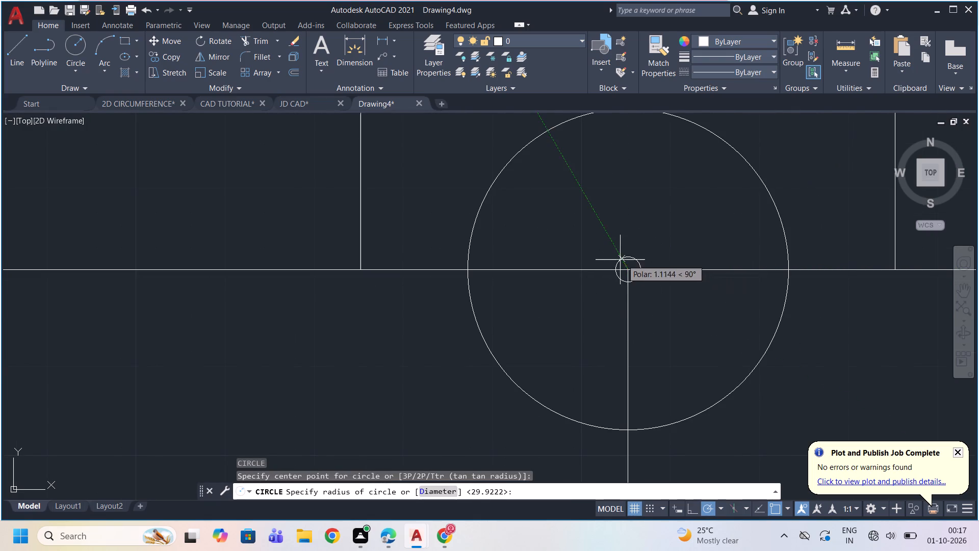
pyautogui.scroll(3, 630, 277)
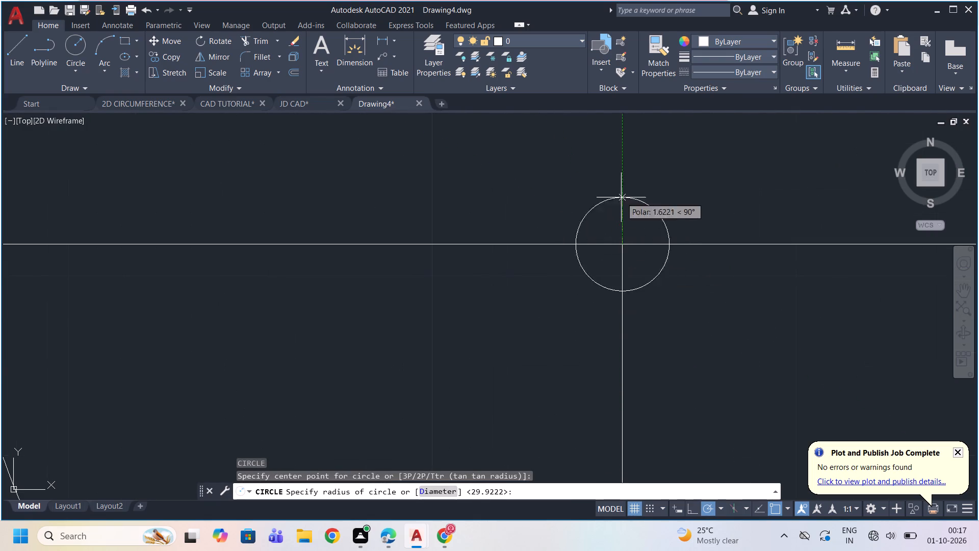
pyautogui.scroll(-2, 728, 279)
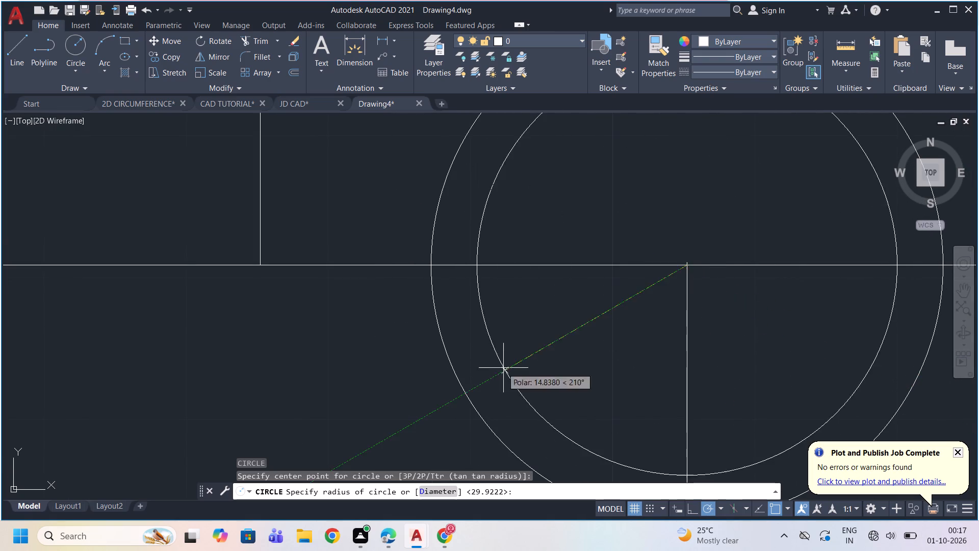
pyautogui.scroll(-3, 504, 368)
pyautogui.scroll(3, 562, 388)
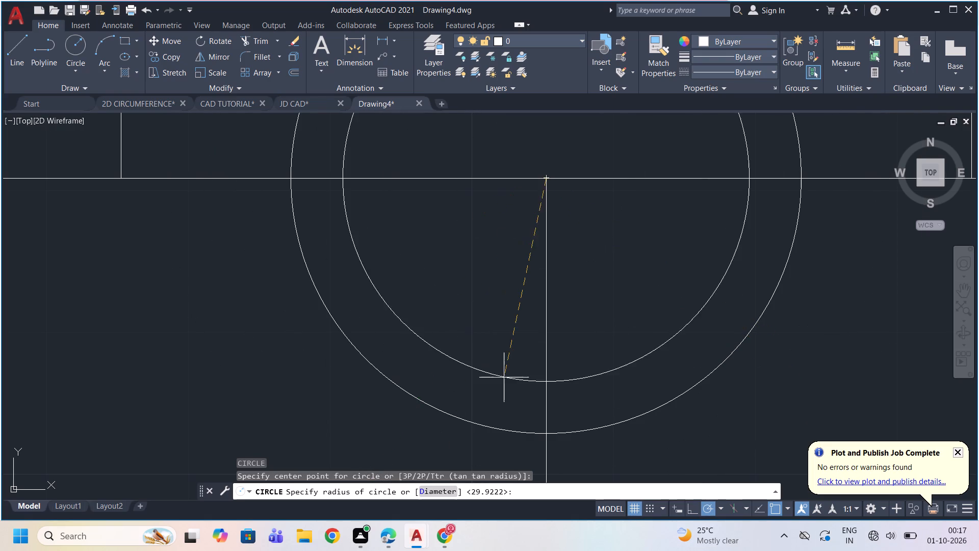
pyautogui.scroll(-3, 504, 378)
pyautogui.scroll(4, 504, 403)
pyautogui.scroll(-2, 525, 434)
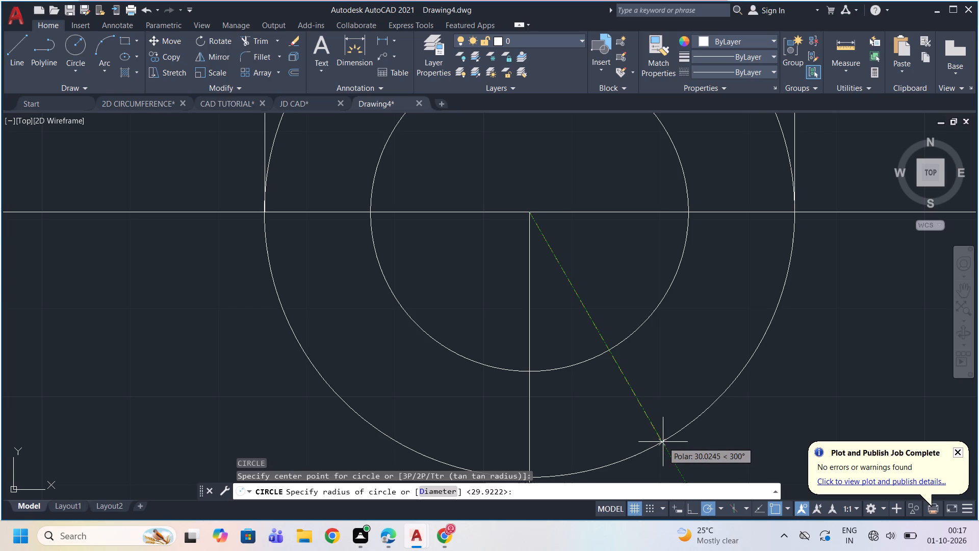
pyautogui.click(663, 442)
# Examine up close how the outer top circle meets the vertical lines on both sides.
pyautogui.scroll(-1, 706, 387)
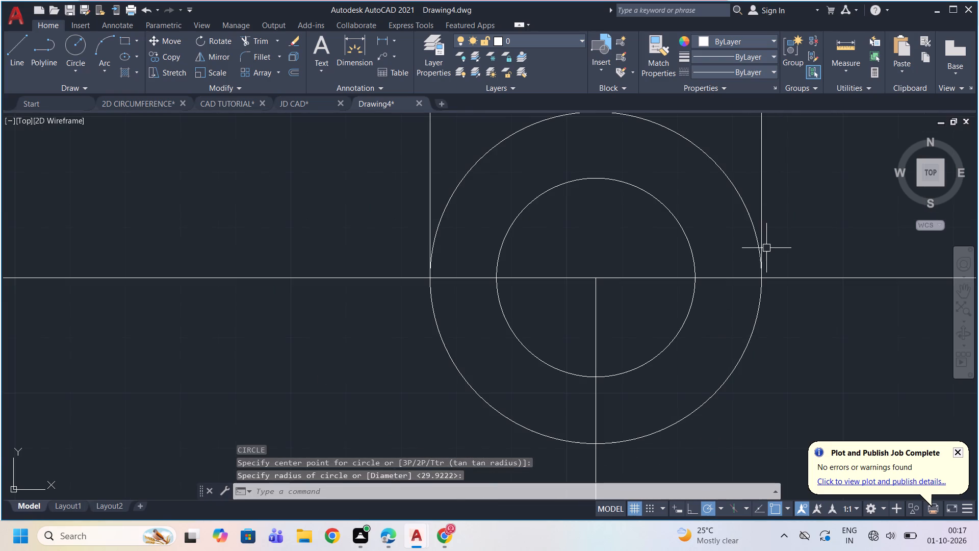
pyautogui.scroll(3, 765, 248)
pyautogui.scroll(3, 753, 292)
pyautogui.scroll(-1, 753, 294)
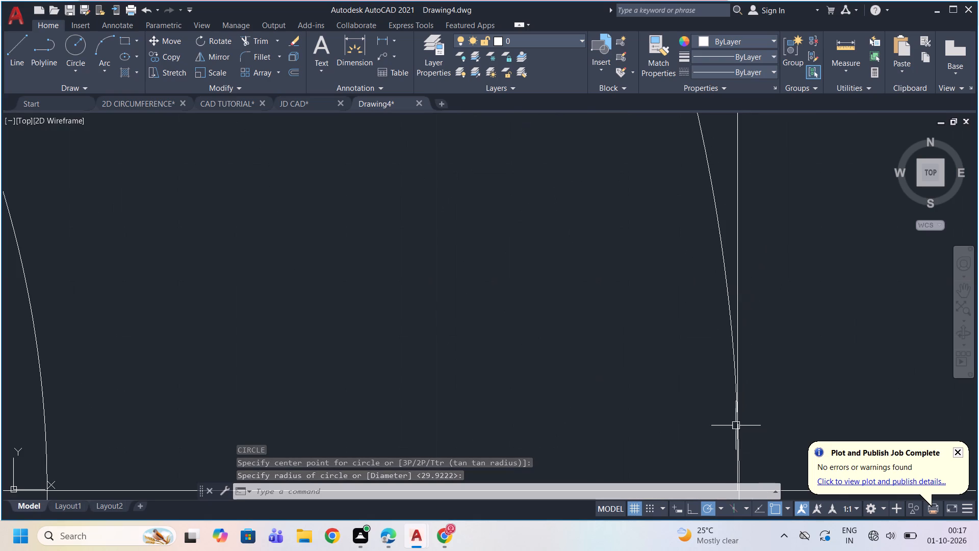
pyautogui.scroll(3, 727, 464)
pyautogui.scroll(-5, 727, 455)
pyautogui.scroll(3, 726, 463)
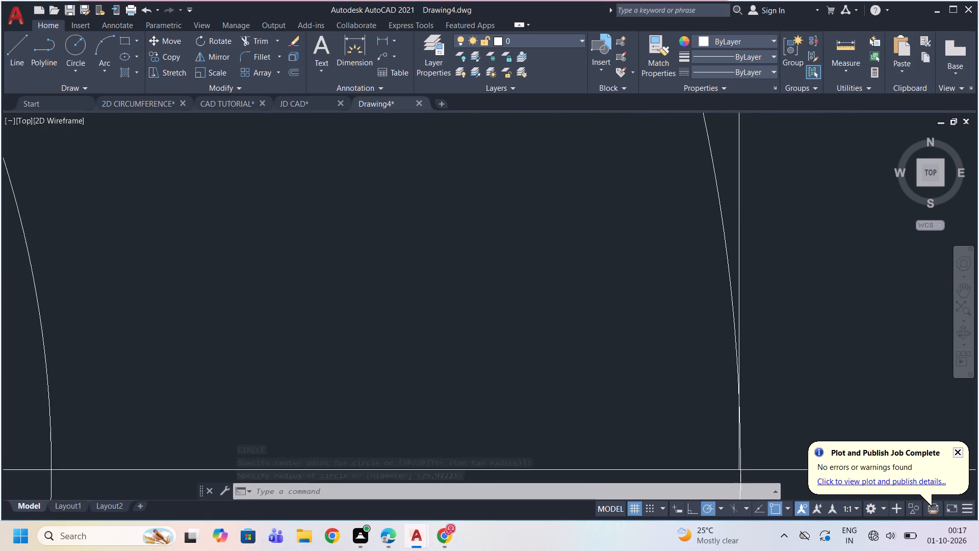
pyautogui.scroll(1, 726, 463)
pyautogui.scroll(-3, 726, 463)
pyautogui.scroll(4, 739, 442)
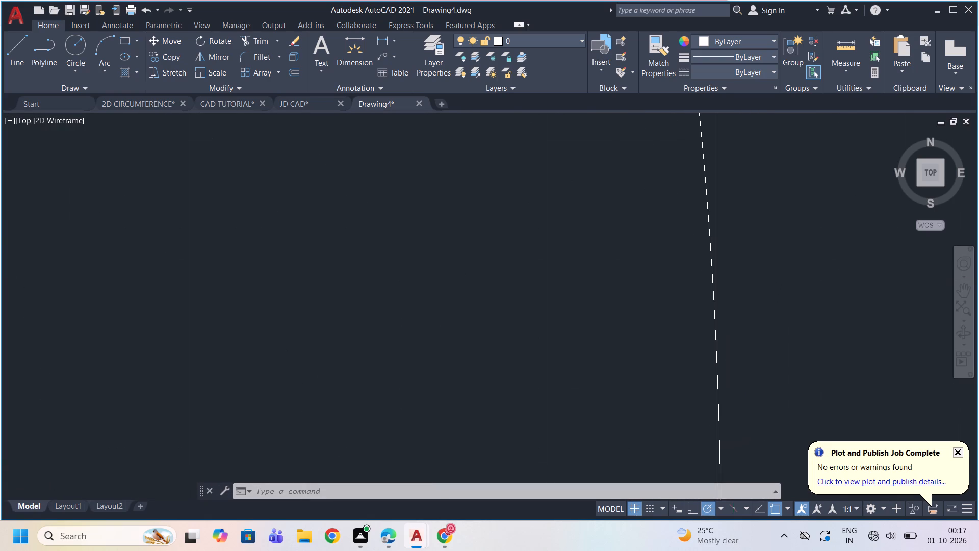
pyautogui.scroll(-7, 739, 441)
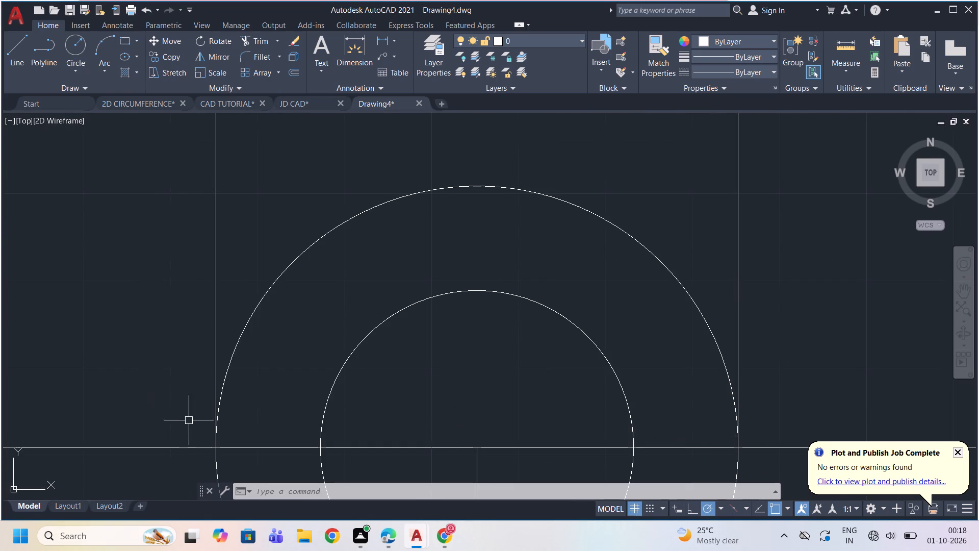
pyautogui.scroll(4, 189, 420)
pyautogui.scroll(-3, 245, 434)
pyautogui.scroll(3, 269, 465)
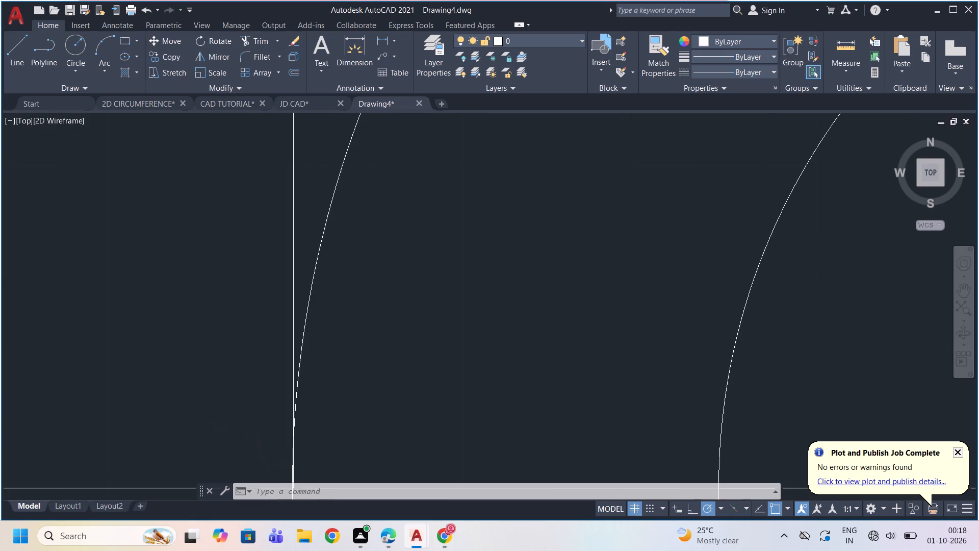
pyautogui.scroll(-8, 270, 461)
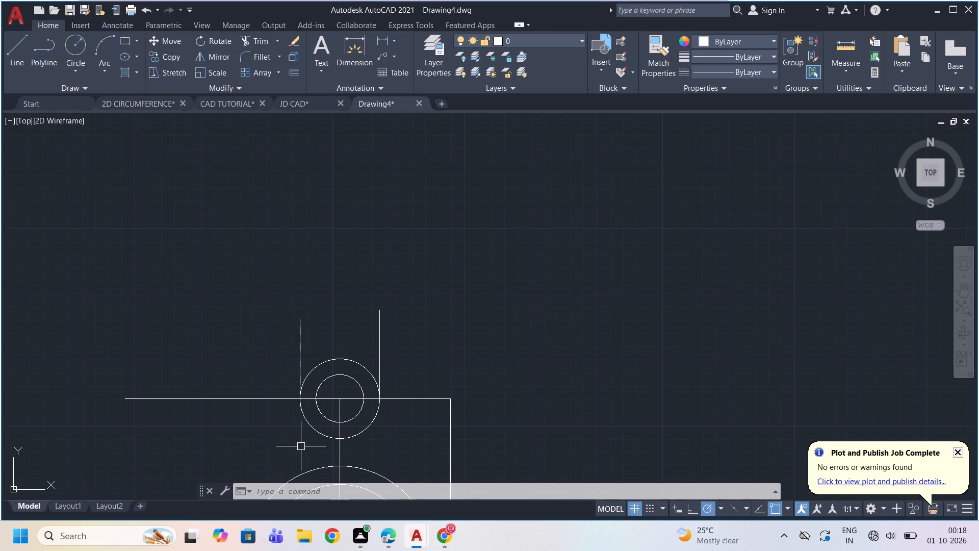
pyautogui.scroll(3, 301, 446)
pyautogui.scroll(-2, 300, 443)
pyautogui.press('Escape')
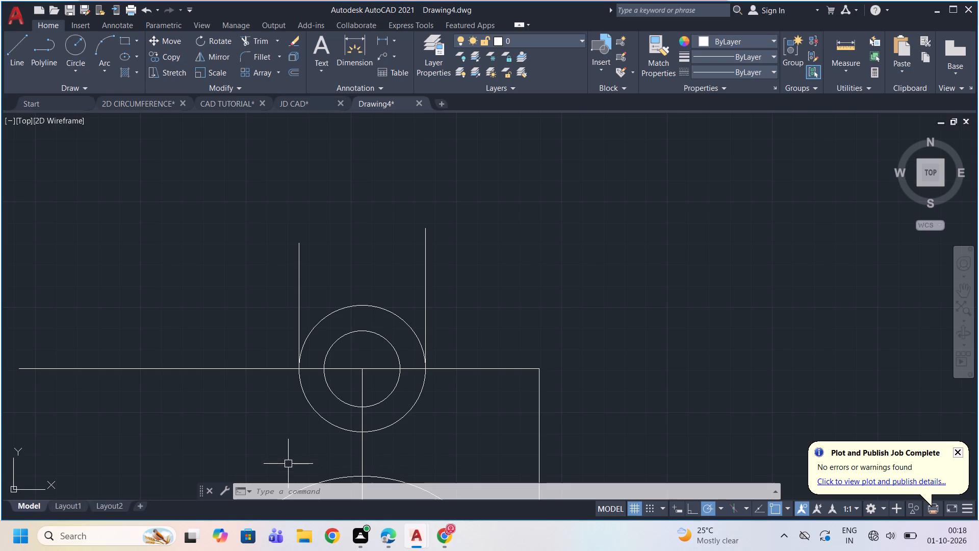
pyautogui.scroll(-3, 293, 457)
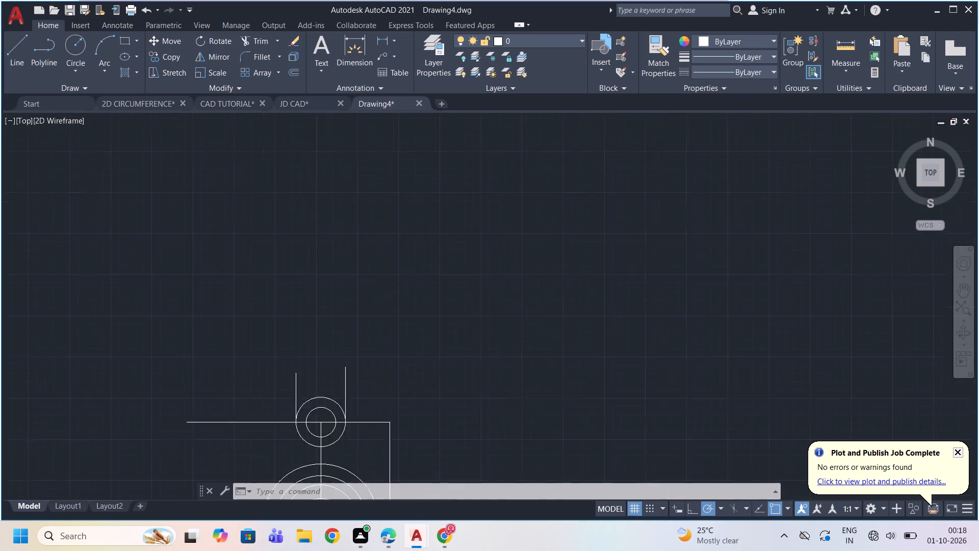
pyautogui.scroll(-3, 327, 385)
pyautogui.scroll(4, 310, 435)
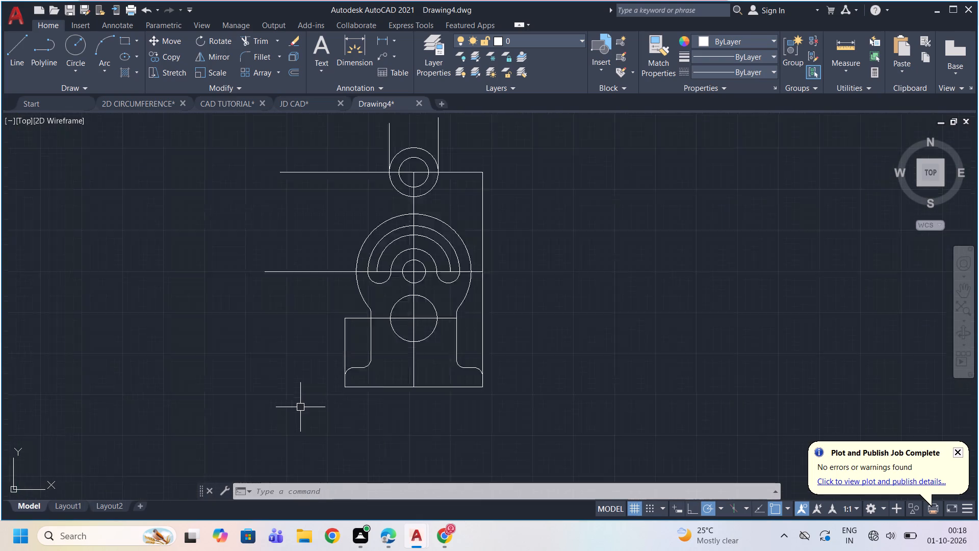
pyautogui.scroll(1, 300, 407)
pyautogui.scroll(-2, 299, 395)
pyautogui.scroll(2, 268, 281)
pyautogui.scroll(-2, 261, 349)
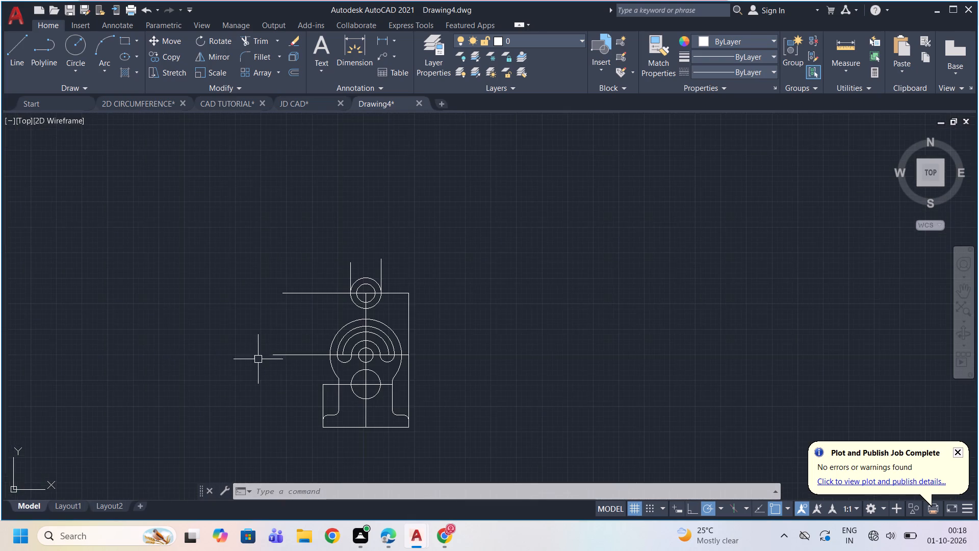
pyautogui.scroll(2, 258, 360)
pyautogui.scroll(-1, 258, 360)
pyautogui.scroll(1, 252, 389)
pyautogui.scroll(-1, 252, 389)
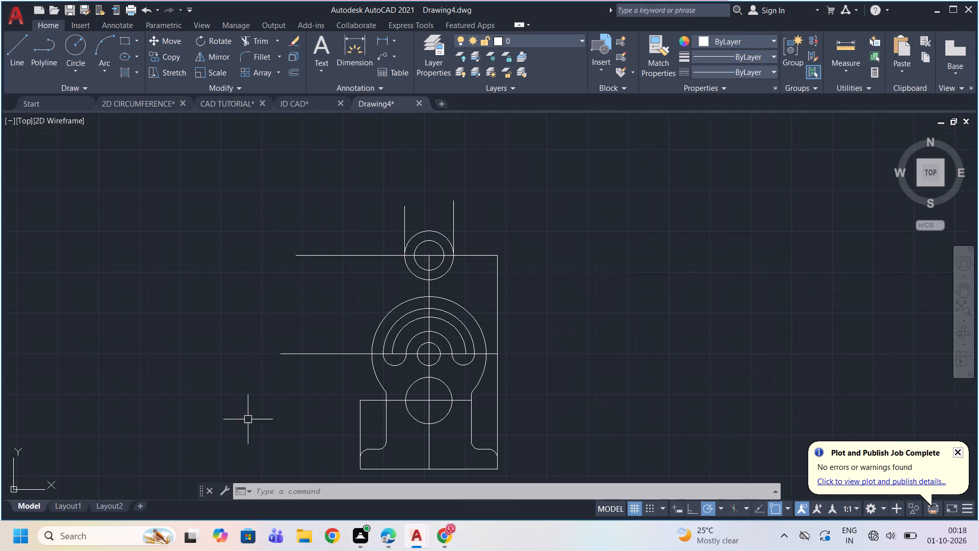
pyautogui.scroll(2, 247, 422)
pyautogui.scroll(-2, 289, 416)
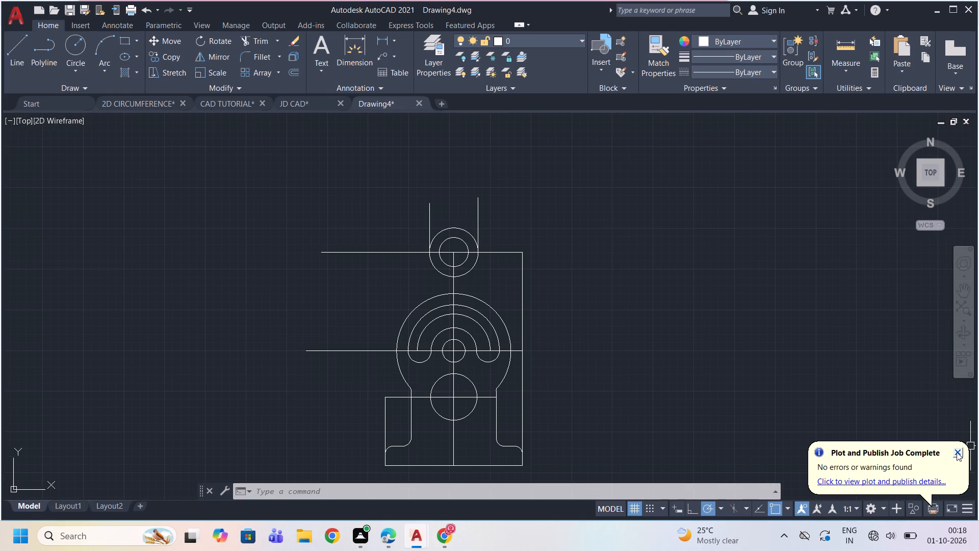
# Dismiss the plot and publish notification.
pyautogui.click(957, 452)
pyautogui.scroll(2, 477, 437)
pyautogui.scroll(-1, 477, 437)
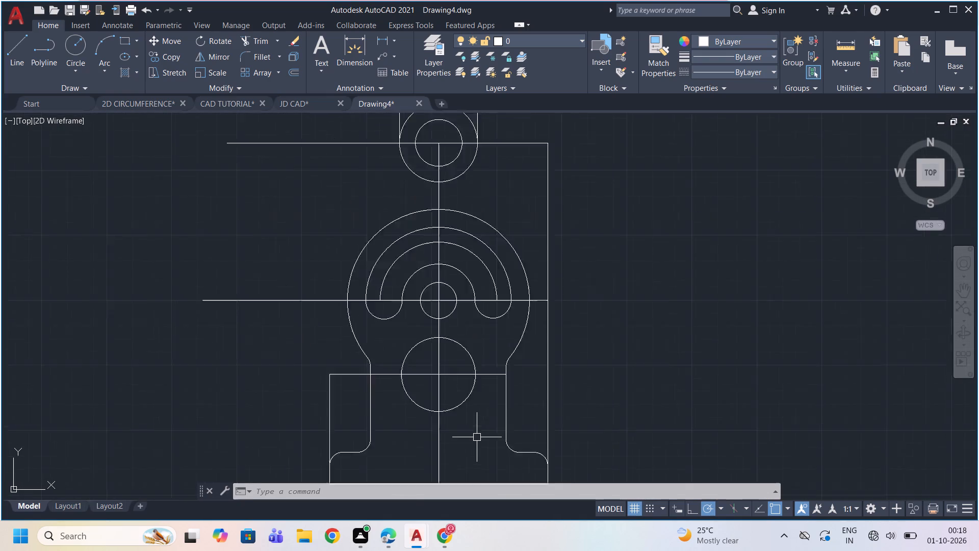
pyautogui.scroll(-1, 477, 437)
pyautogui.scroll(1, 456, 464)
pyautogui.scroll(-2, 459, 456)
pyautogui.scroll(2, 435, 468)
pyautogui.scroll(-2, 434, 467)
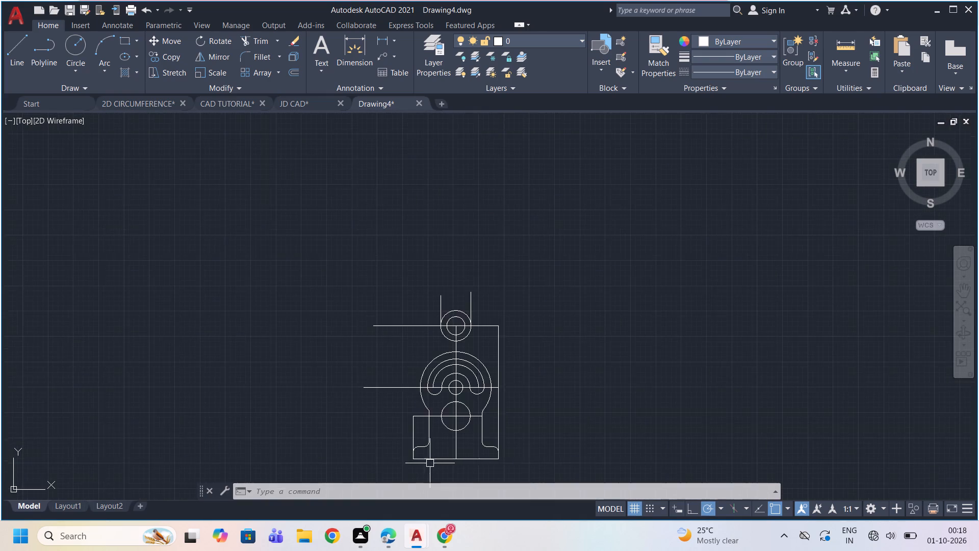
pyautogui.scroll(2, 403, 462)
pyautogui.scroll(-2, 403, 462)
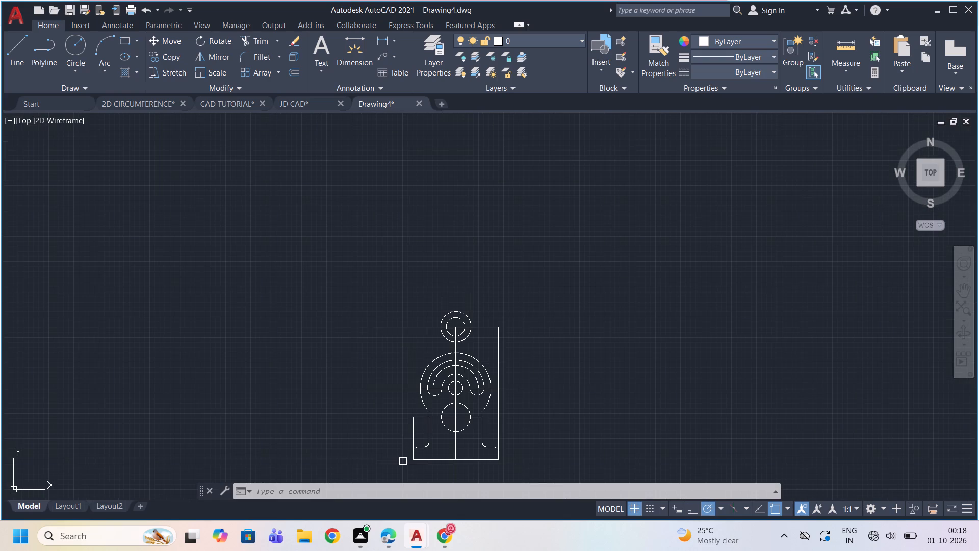
# Draw a vertical line down from the outer top circle's right edge, ending about level with the large arc's top.
pyautogui.scroll(1, 452, 413)
pyautogui.scroll(-2, 452, 412)
pyautogui.scroll(2, 457, 469)
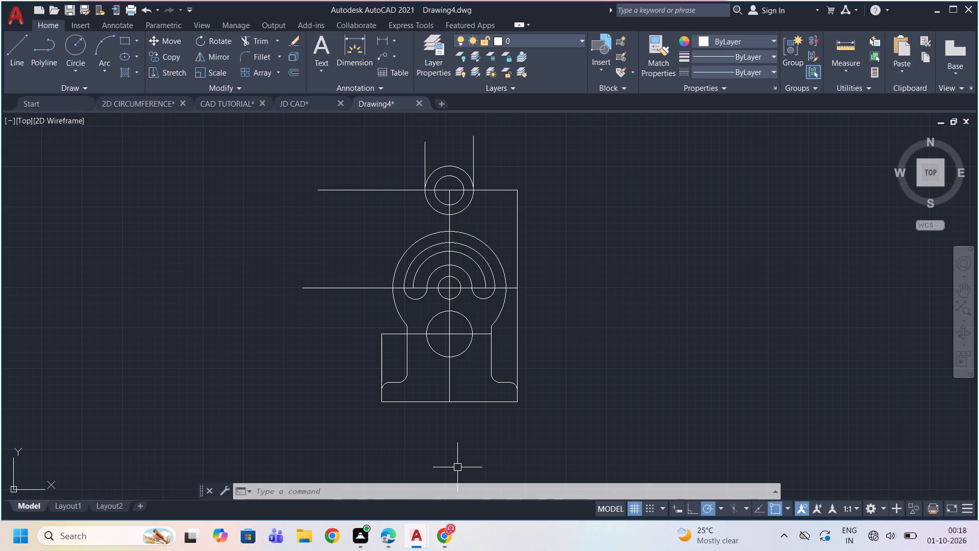
pyautogui.press('l')
pyautogui.press('Return')
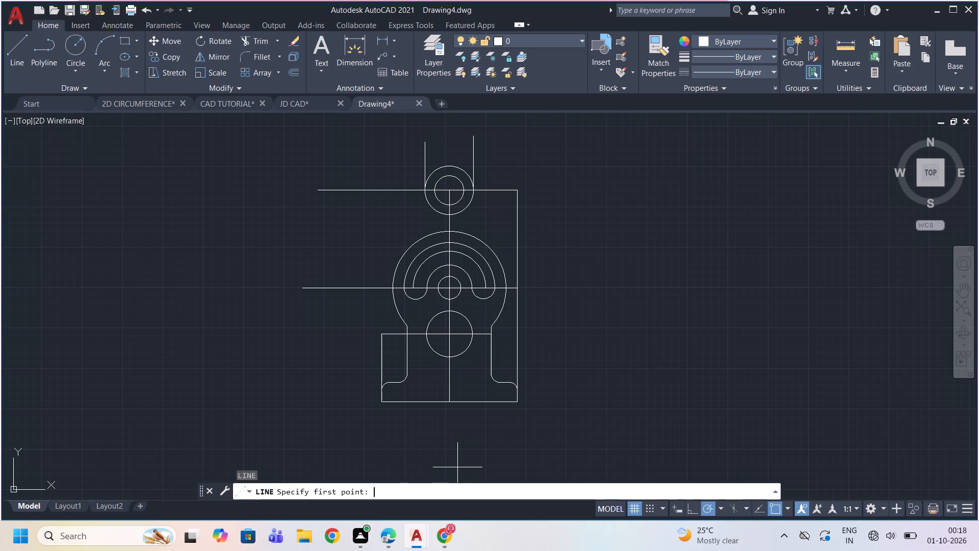
pyautogui.click(472, 190)
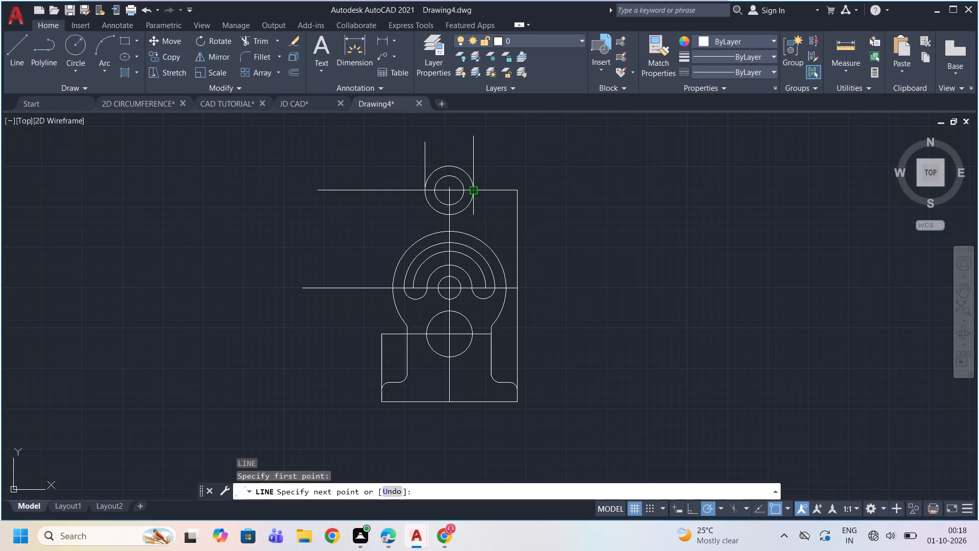
pyautogui.click(478, 230)
pyautogui.press('Escape')
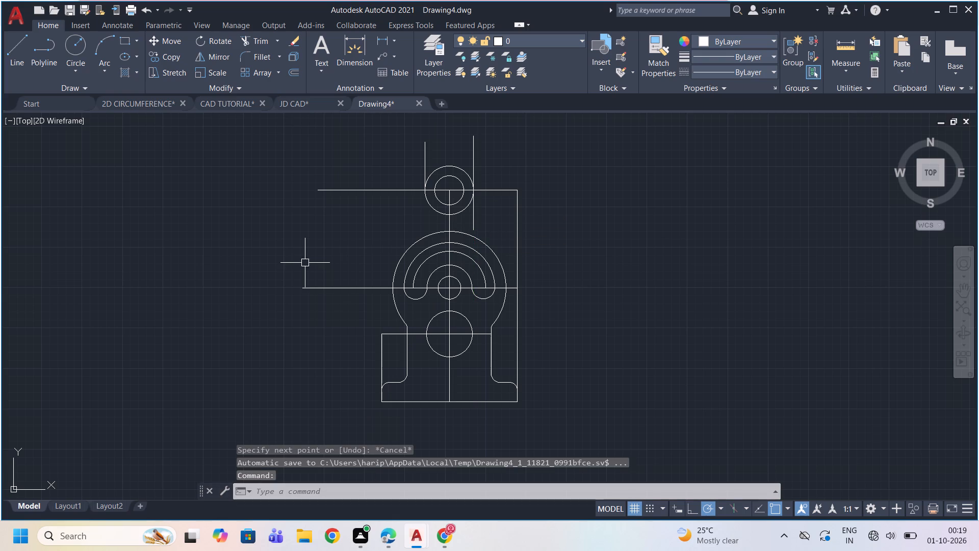
# Draw a vertical line down from the outer top circle's left edge, ending just above the level of the large arc's top.
pyautogui.press('l')
pyautogui.press('Return')
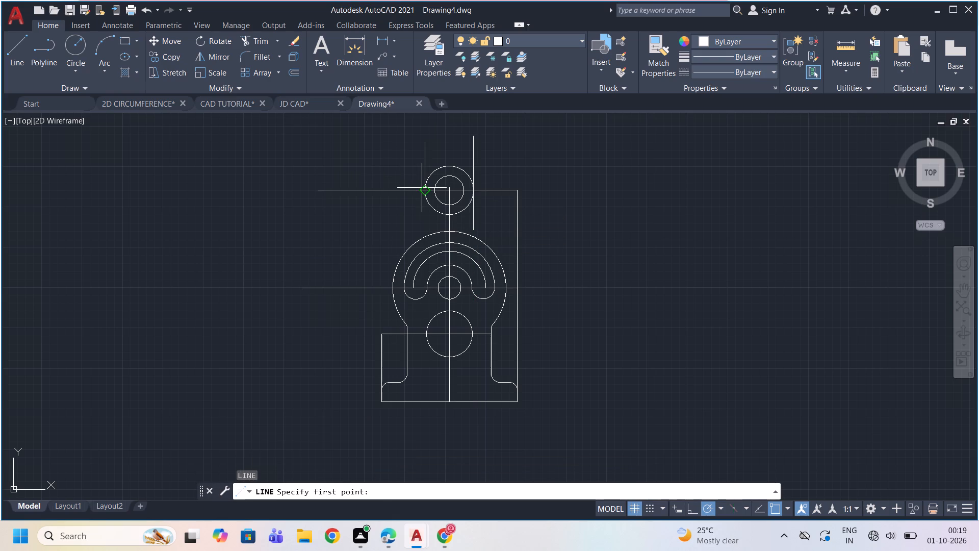
pyautogui.click(425, 189)
pyautogui.click(427, 228)
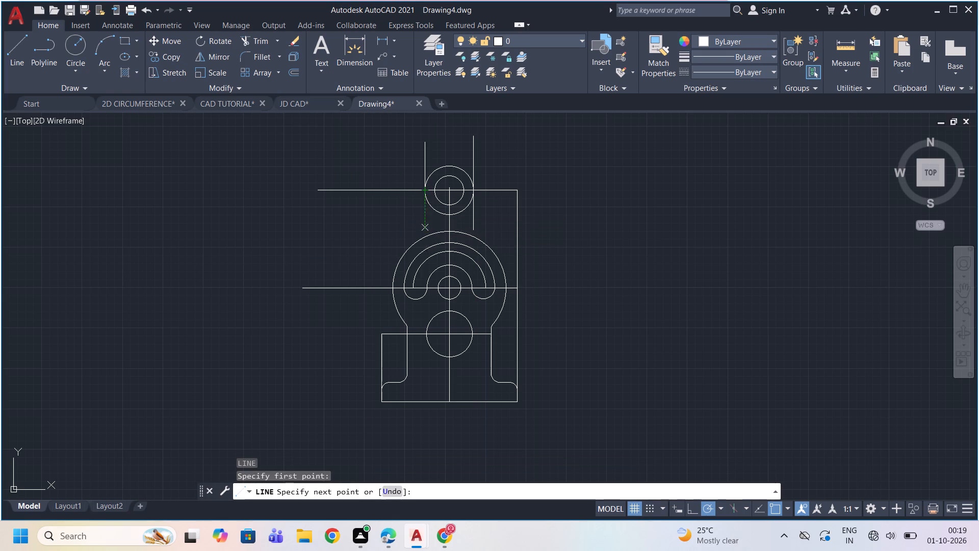
pyautogui.press('Escape')
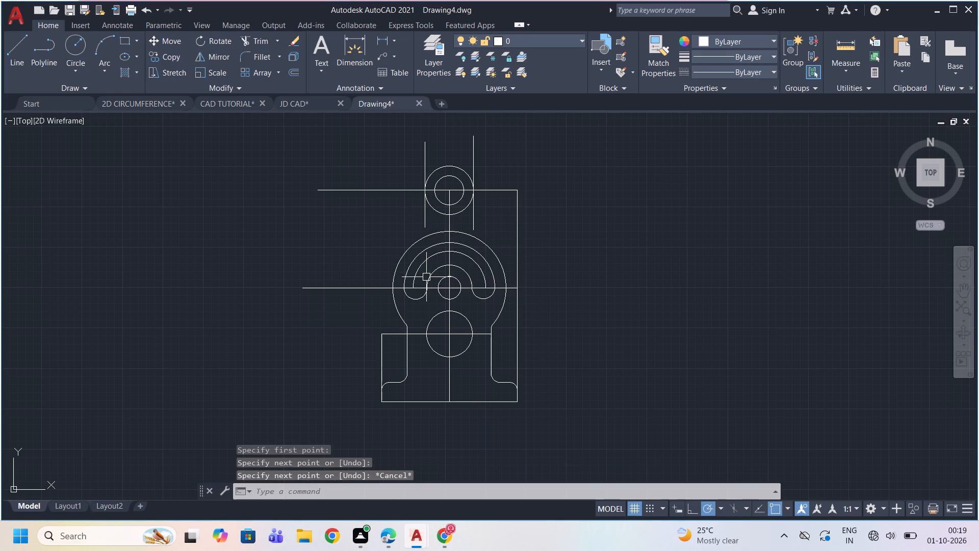
# Draw a circle of radius 60 tangent to the left vertical side line and the upper left of the large arc.
pyautogui.scroll(1, 402, 314)
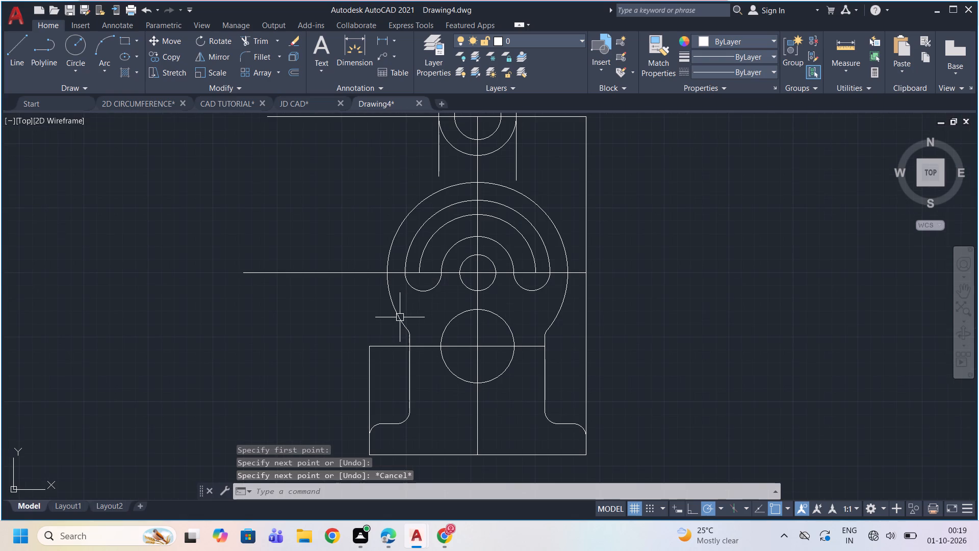
pyautogui.press('c')
pyautogui.press('Return')
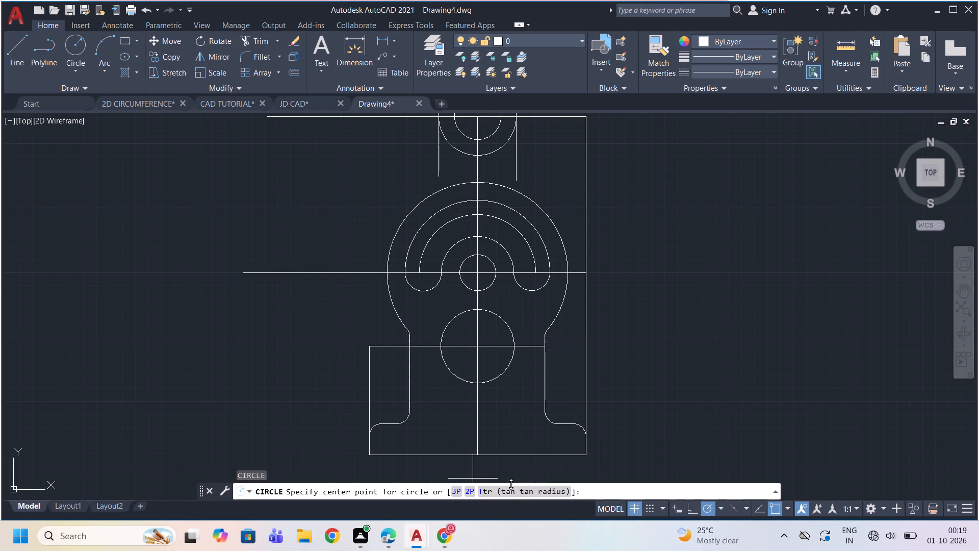
pyautogui.click(515, 490)
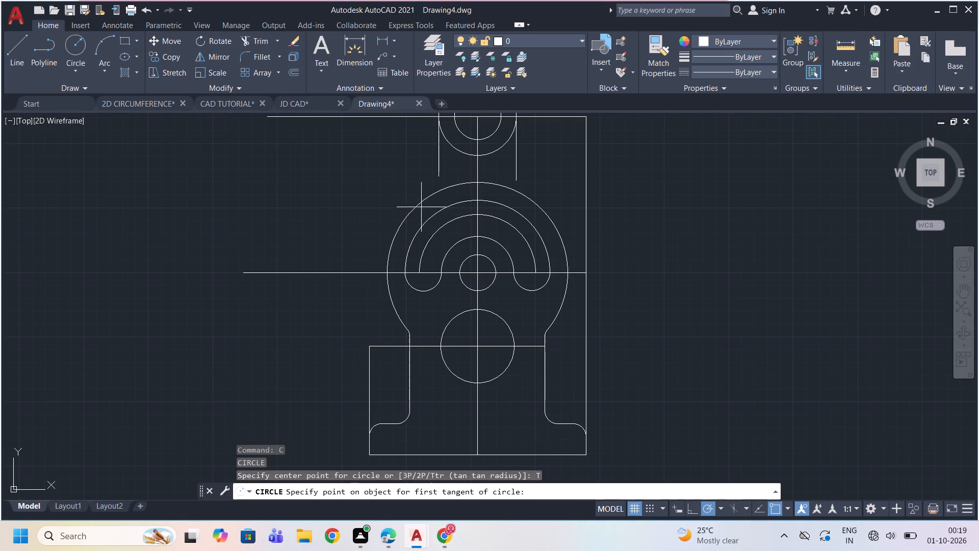
pyautogui.click(436, 176)
pyautogui.click(417, 204)
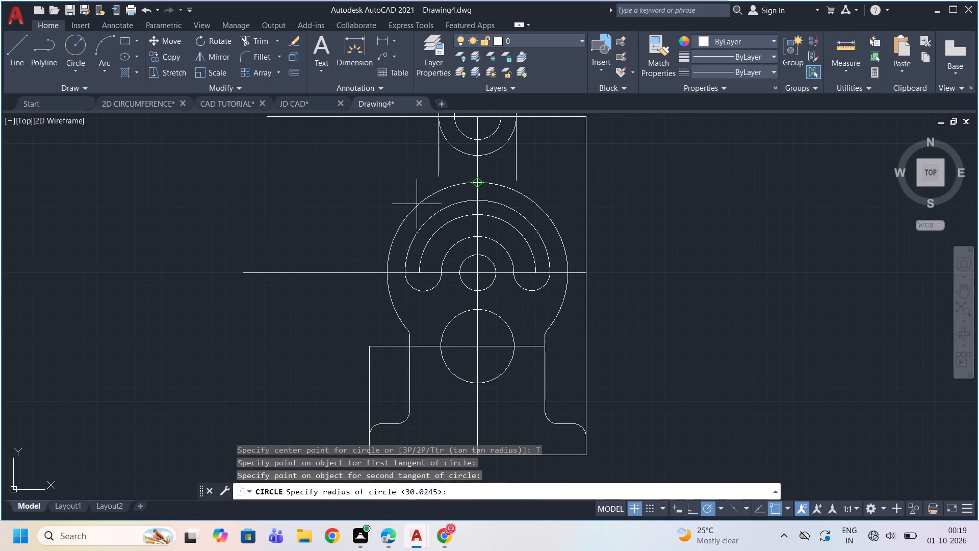
pyautogui.write('60')
pyautogui.press('Return')
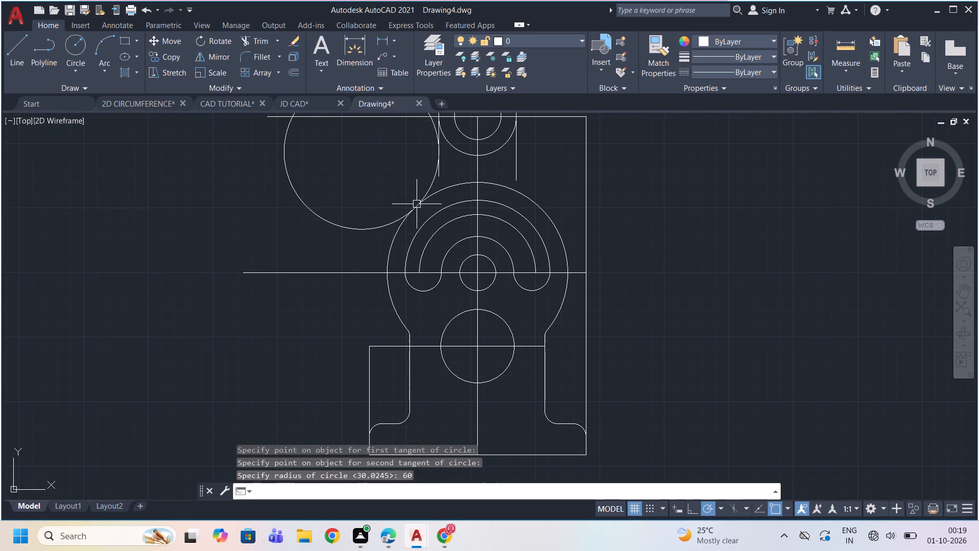
pyautogui.press('Escape')
# Draw a circle of radius 60 tangent to the right vertical side line and the upper right of the large arc.
pyautogui.press('c')
pyautogui.press('Return')
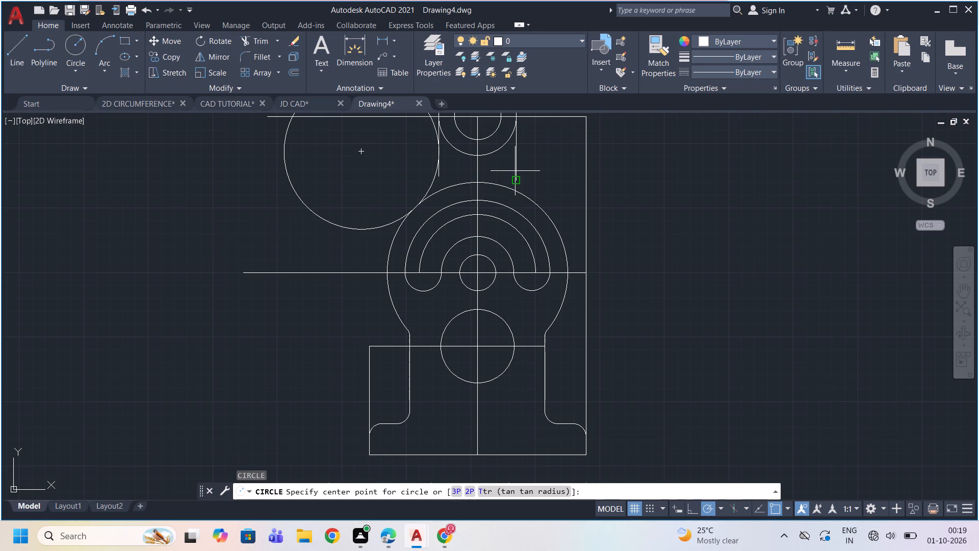
pyautogui.click(518, 489)
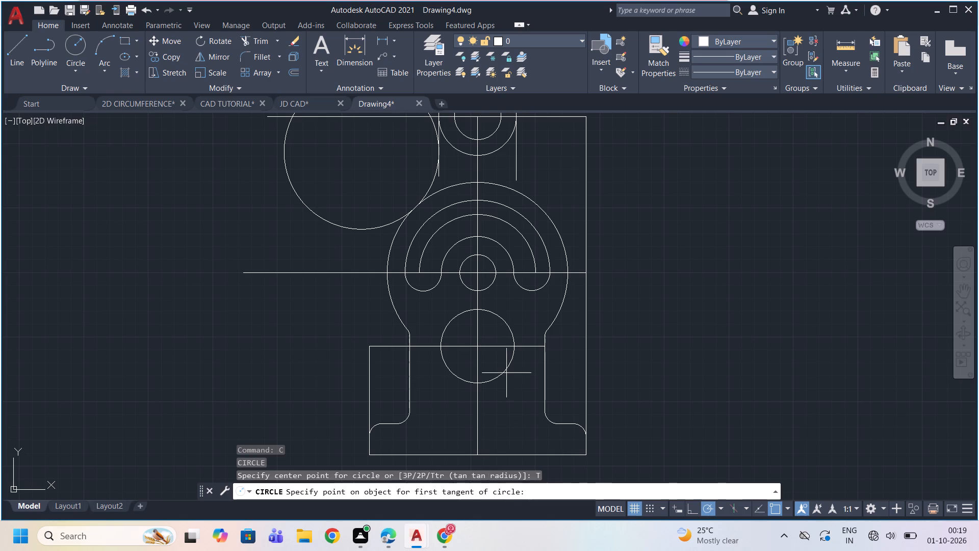
pyautogui.click(514, 173)
pyautogui.click(529, 198)
pyautogui.write('60')
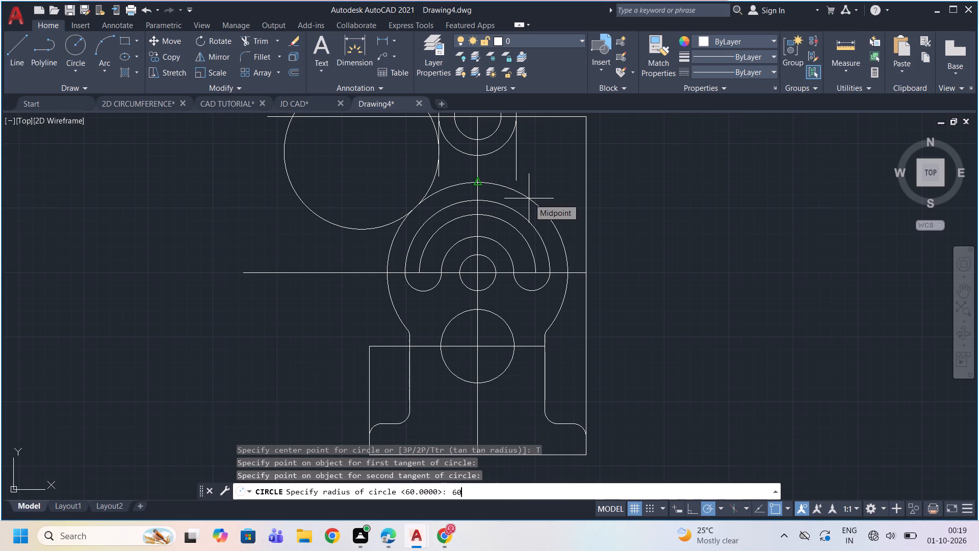
pyautogui.press('Return')
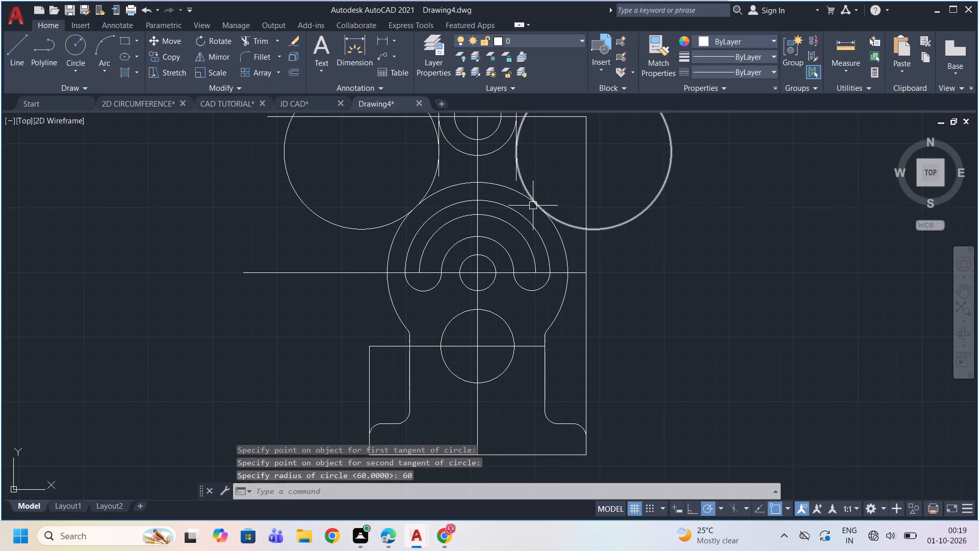
# Trim the left radius-60 circle down to its blend arc, and cut off the right circle's portion outside the right boundary line.
pyautogui.scroll(-2, 533, 206)
pyautogui.write('TR')
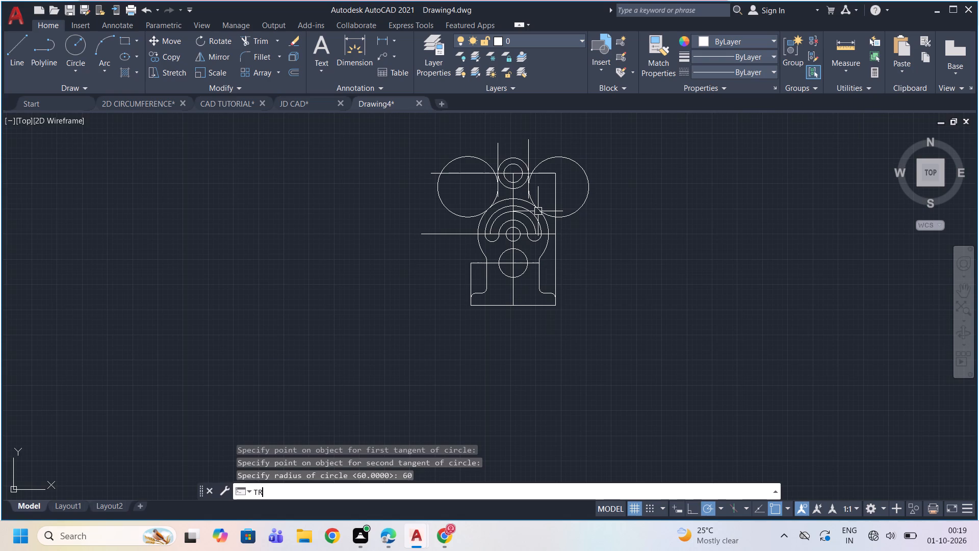
pyautogui.press('Return')
pyautogui.press('Return')
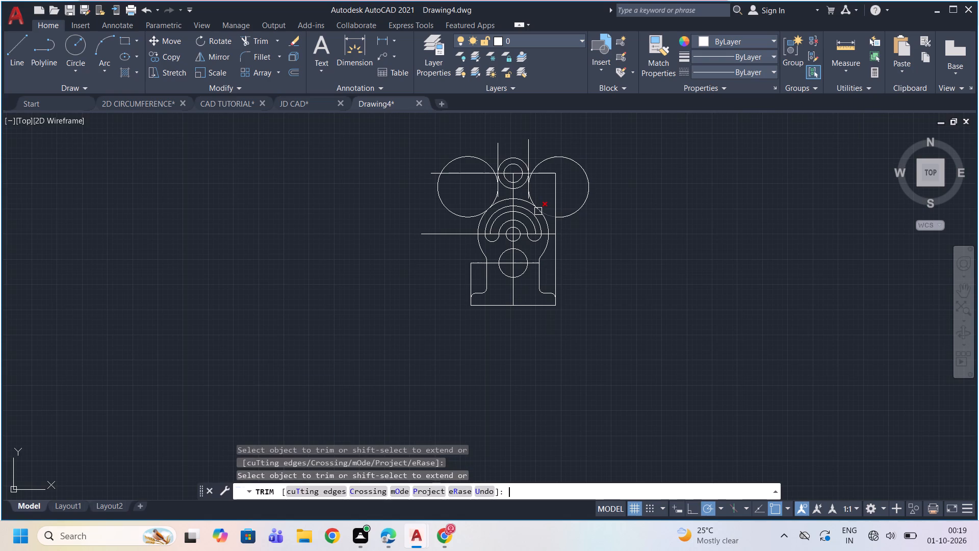
pyautogui.click(588, 184)
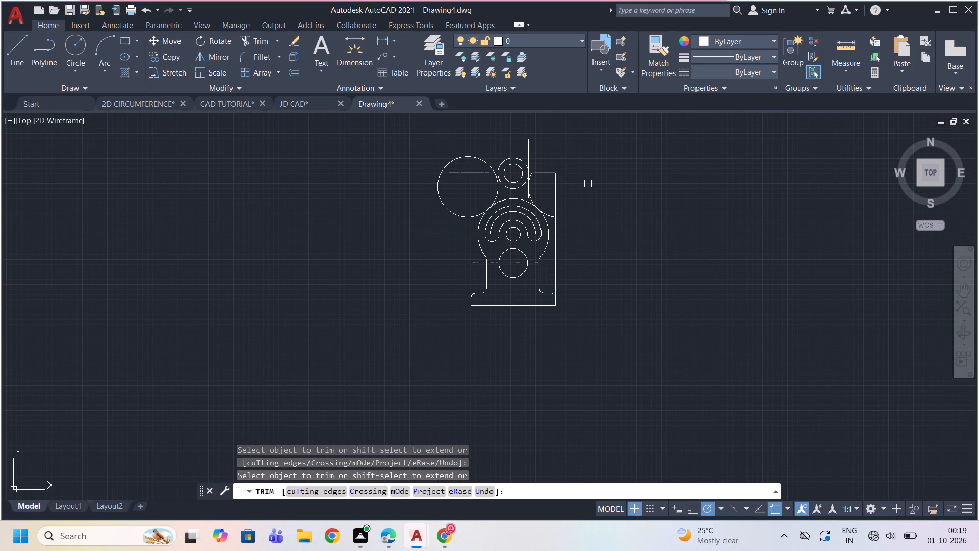
pyautogui.click(442, 197)
pyautogui.click(468, 159)
pyautogui.scroll(3, 497, 196)
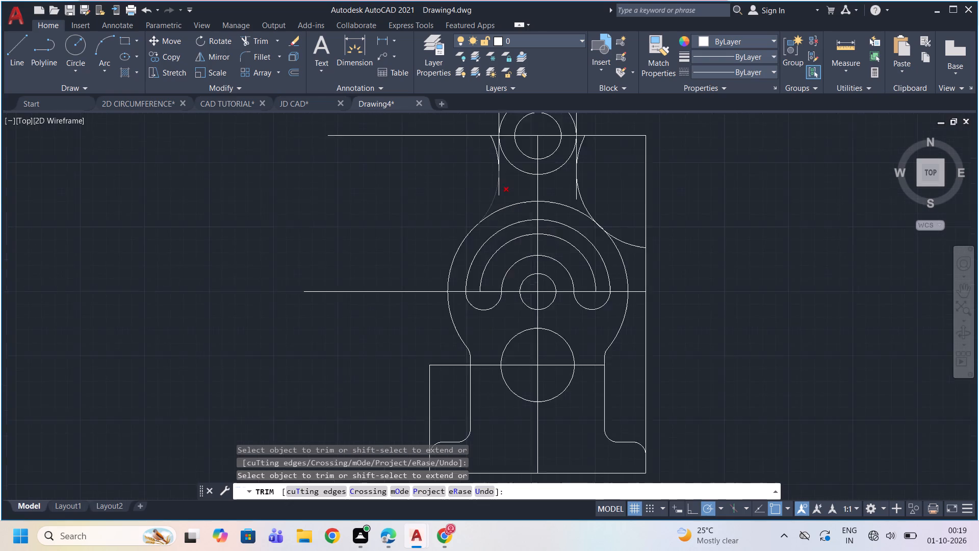
pyautogui.scroll(1, 500, 196)
pyautogui.scroll(-2, 500, 196)
pyautogui.scroll(1, 503, 178)
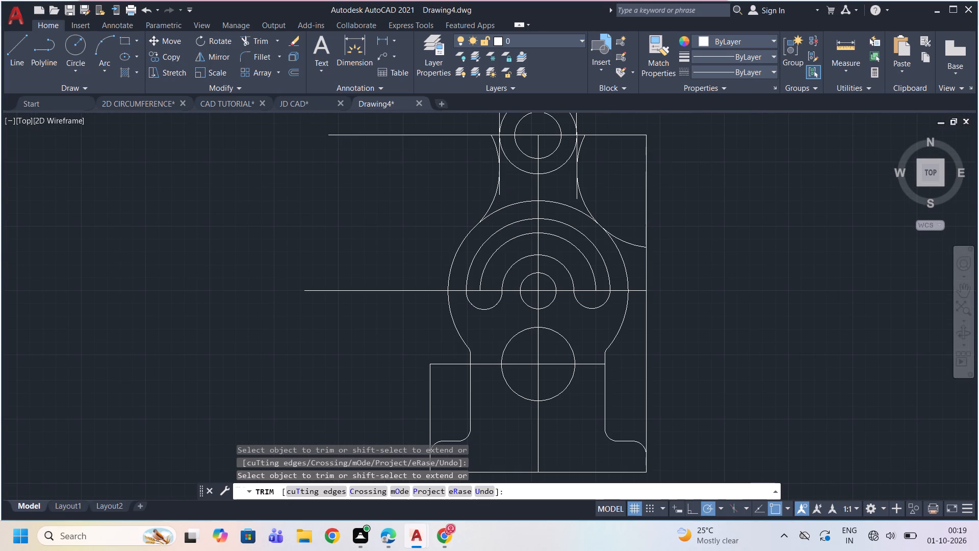
pyautogui.scroll(-1, 503, 178)
pyautogui.click(494, 146)
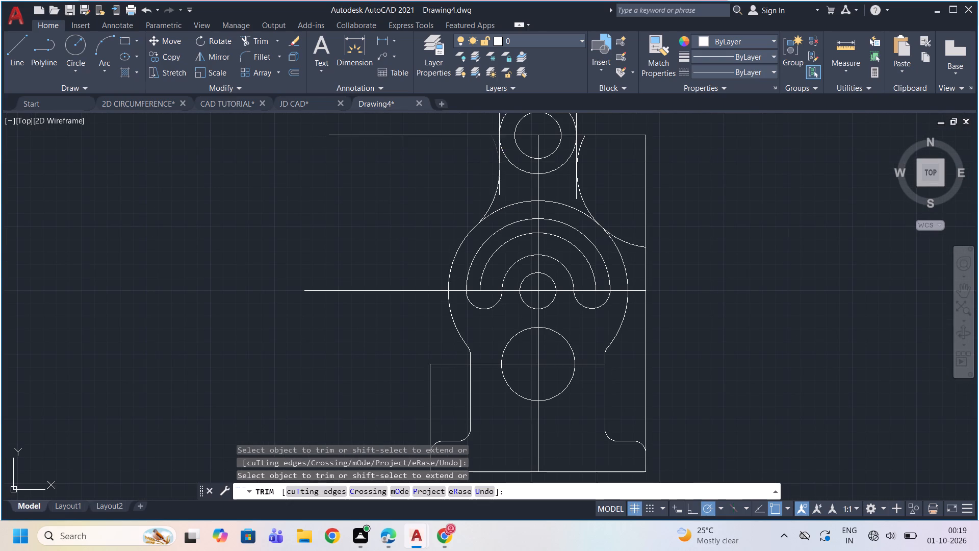
# Trim both vertical side lines' lower ends past the blend arcs and the right blend arc's leftover stub above its tangent point.
pyautogui.scroll(1, 511, 193)
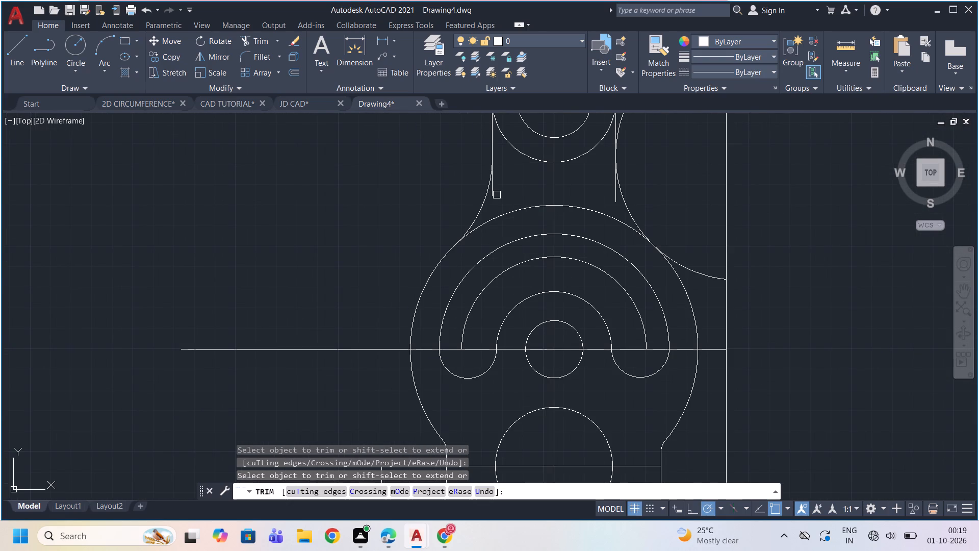
pyautogui.click(494, 197)
pyautogui.click(614, 201)
pyautogui.scroll(-3, 627, 166)
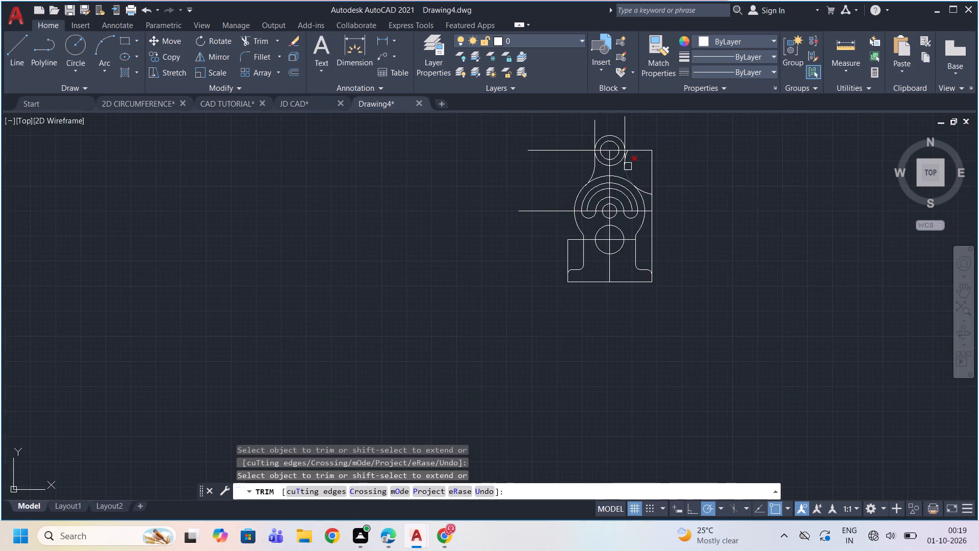
pyautogui.scroll(3, 623, 139)
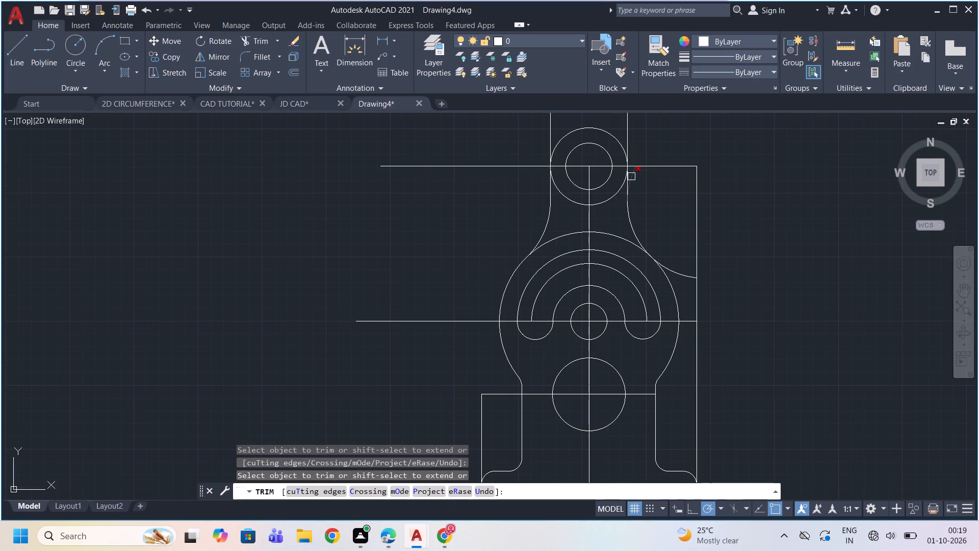
pyautogui.scroll(3, 621, 176)
pyautogui.click(668, 177)
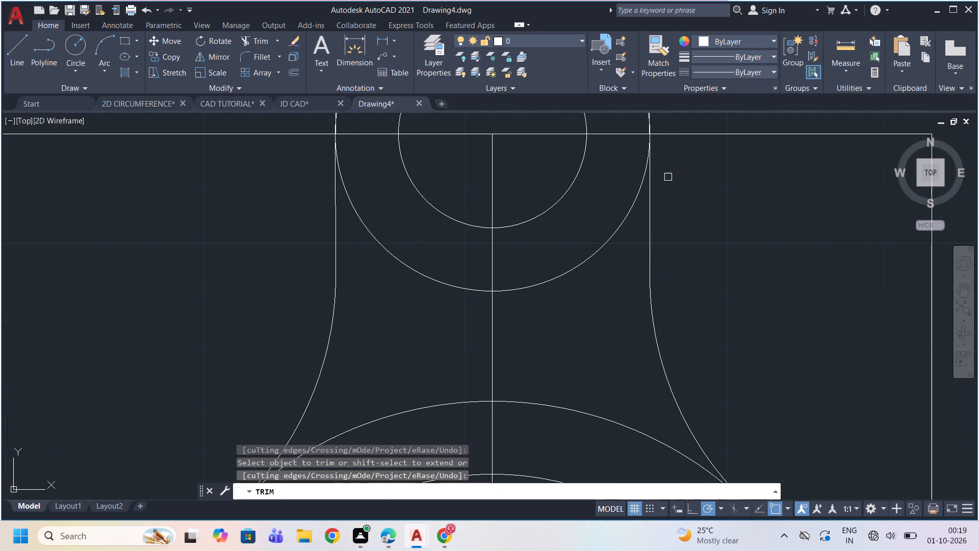
# Trim away the top of the large arc between the two blend arcs, on both sides of the vertical centre line.
pyautogui.scroll(-3, 76, 445)
pyautogui.scroll(-3, 157, 402)
pyautogui.scroll(3, 114, 457)
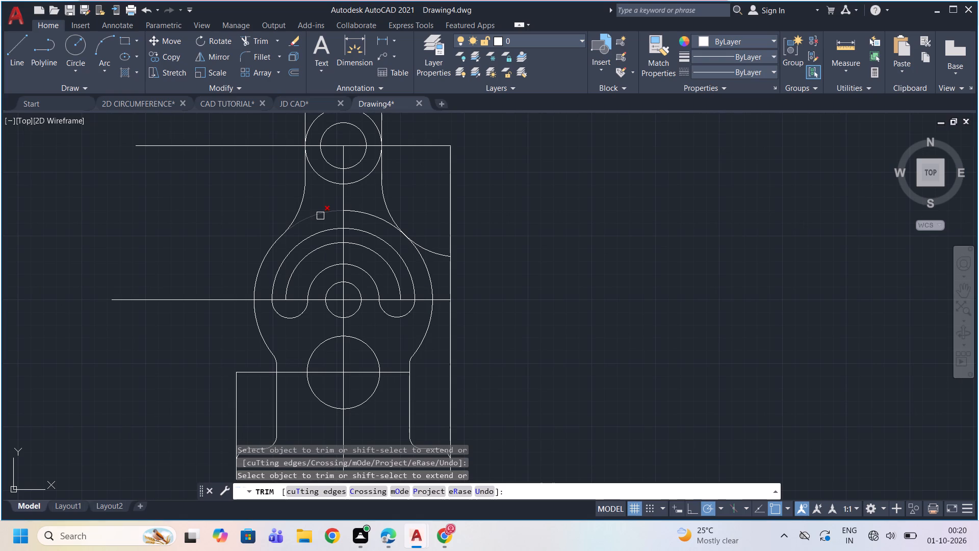
pyautogui.click(320, 215)
pyautogui.click(363, 215)
# Trim the right blend arc's tail between the large arc and the right vertical boundary line.
pyautogui.scroll(3, 390, 233)
pyautogui.scroll(-2, 392, 233)
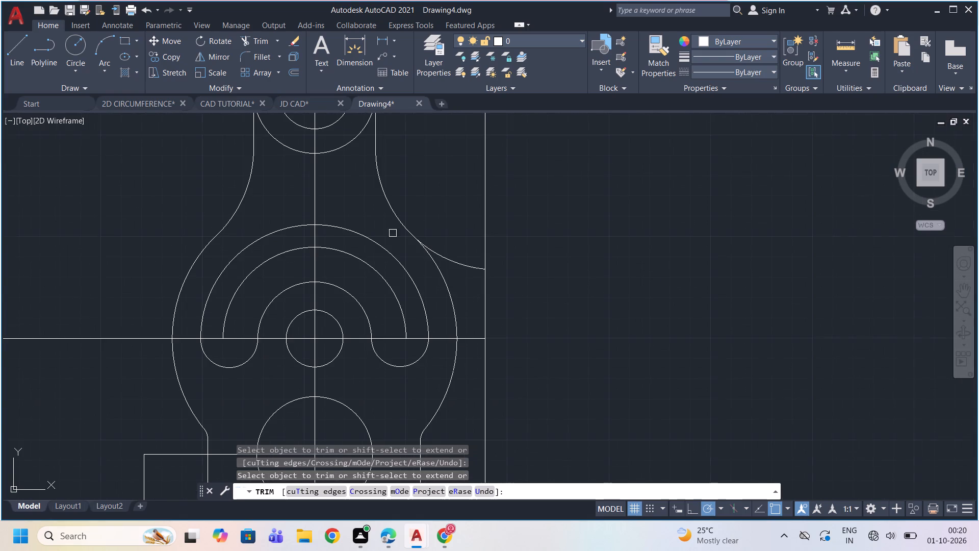
pyautogui.scroll(-2, 1, 353)
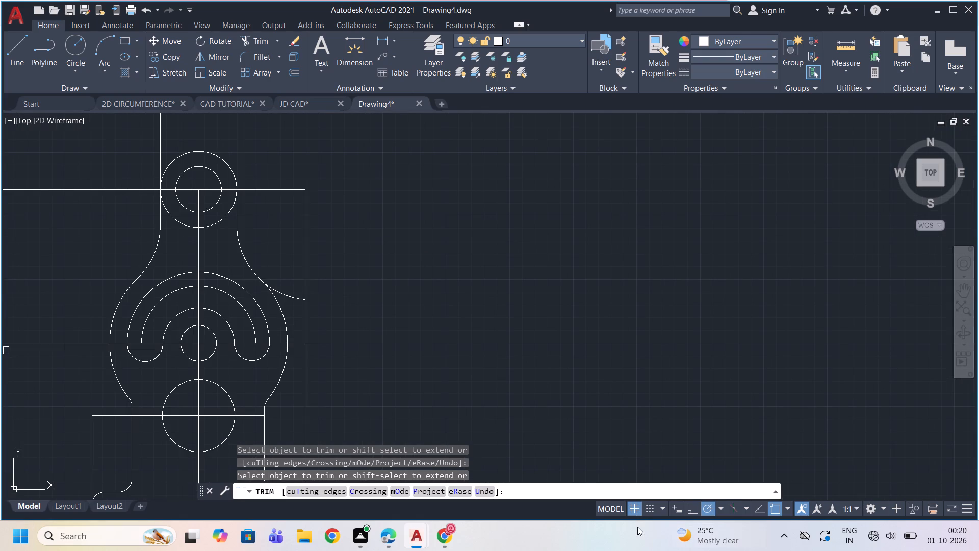
pyautogui.click(295, 300)
# Trim off the lower half of the outer top circle on both sides of the centre line.
pyautogui.click(175, 220)
pyautogui.click(219, 218)
pyautogui.scroll(-1, 221, 259)
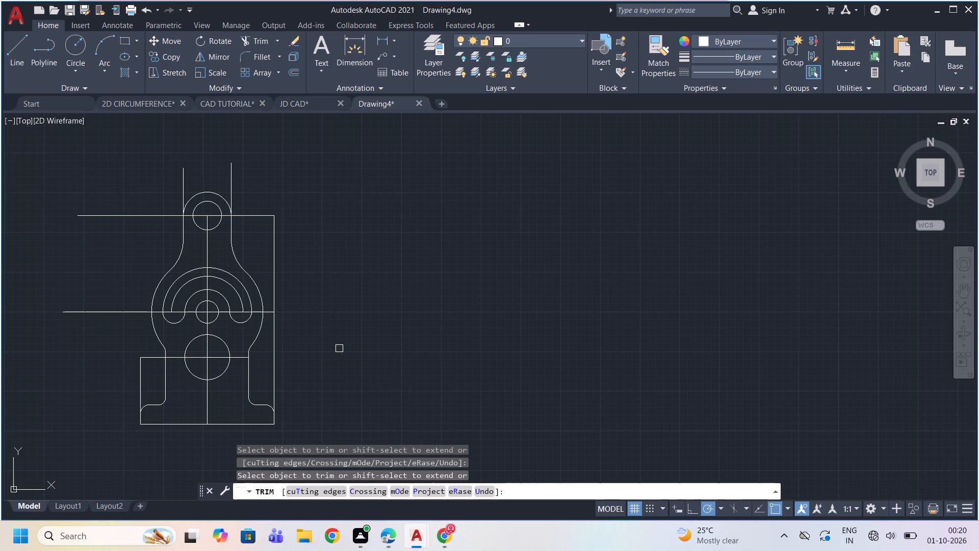
pyautogui.scroll(-1, 340, 348)
pyautogui.scroll(1, 197, 397)
pyautogui.scroll(-1, 197, 397)
pyautogui.press('Escape')
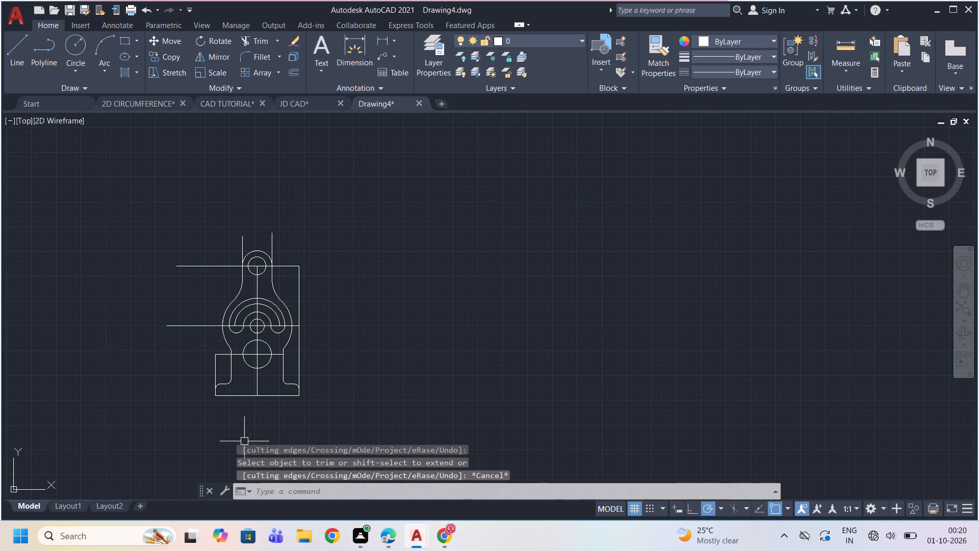
# Examine the trimmed part outline and the remaining construction lines, from the top circles down to the base.
pyautogui.scroll(2, 131, 383)
pyautogui.scroll(-2, 135, 380)
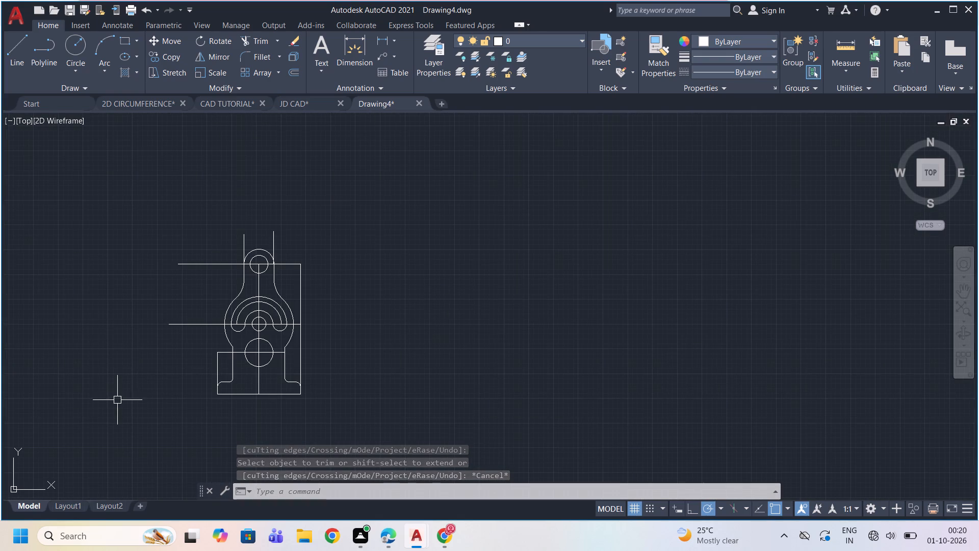
pyautogui.scroll(1, 118, 406)
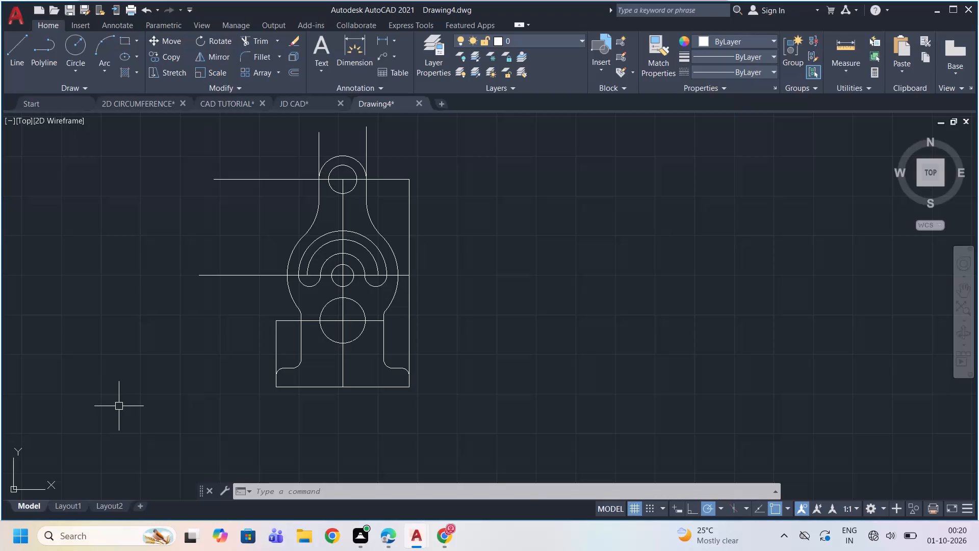
pyautogui.scroll(-1, 119, 406)
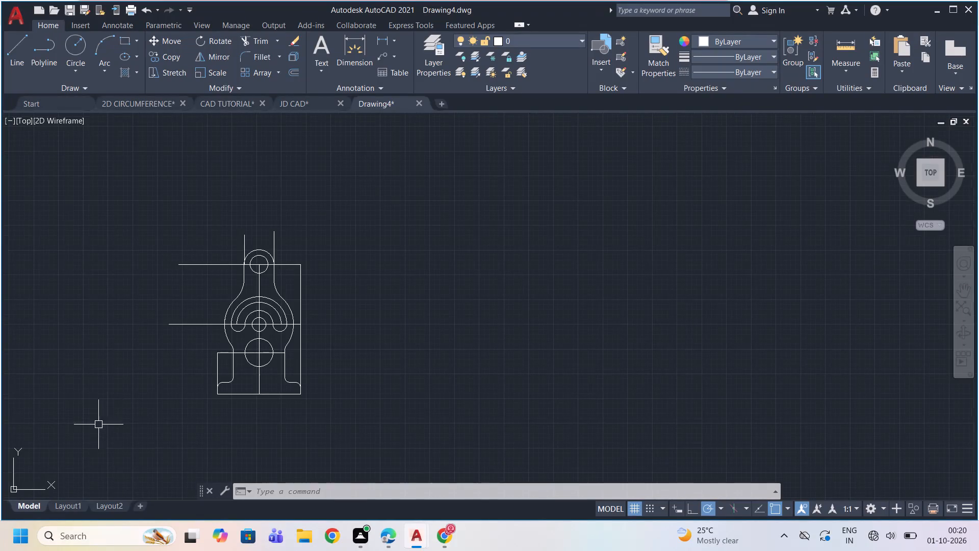
pyautogui.scroll(2, 160, 423)
pyautogui.scroll(-1, 162, 422)
pyautogui.scroll(2, 173, 174)
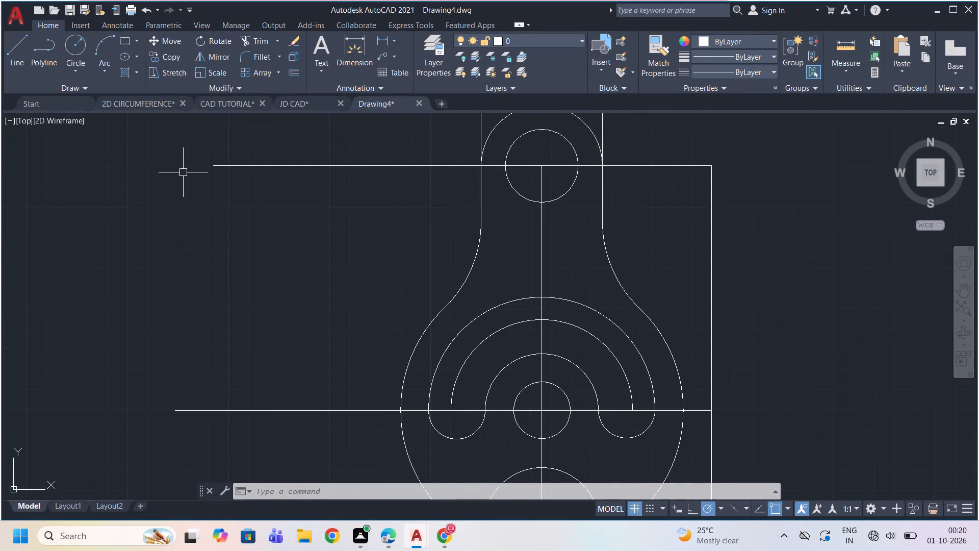
pyautogui.scroll(-2, 184, 172)
pyautogui.scroll(1, 184, 271)
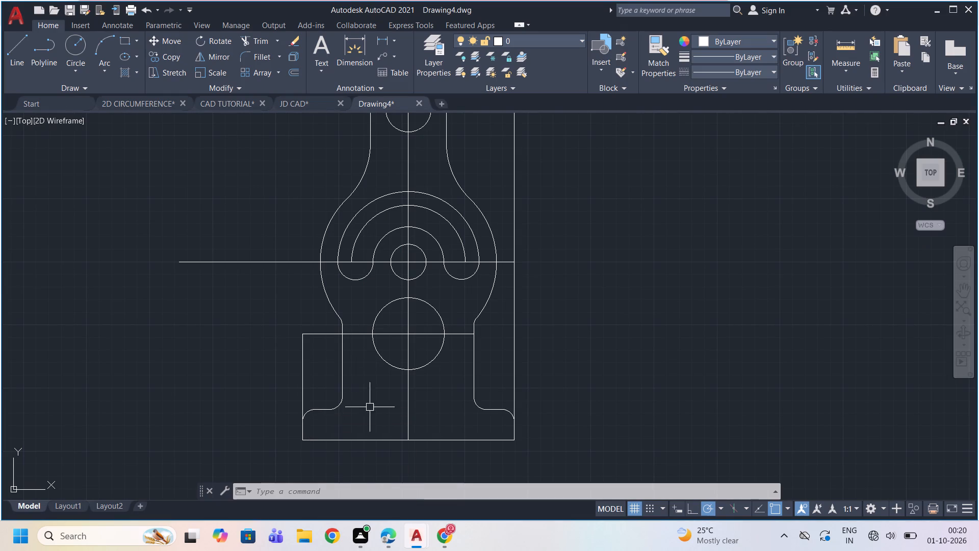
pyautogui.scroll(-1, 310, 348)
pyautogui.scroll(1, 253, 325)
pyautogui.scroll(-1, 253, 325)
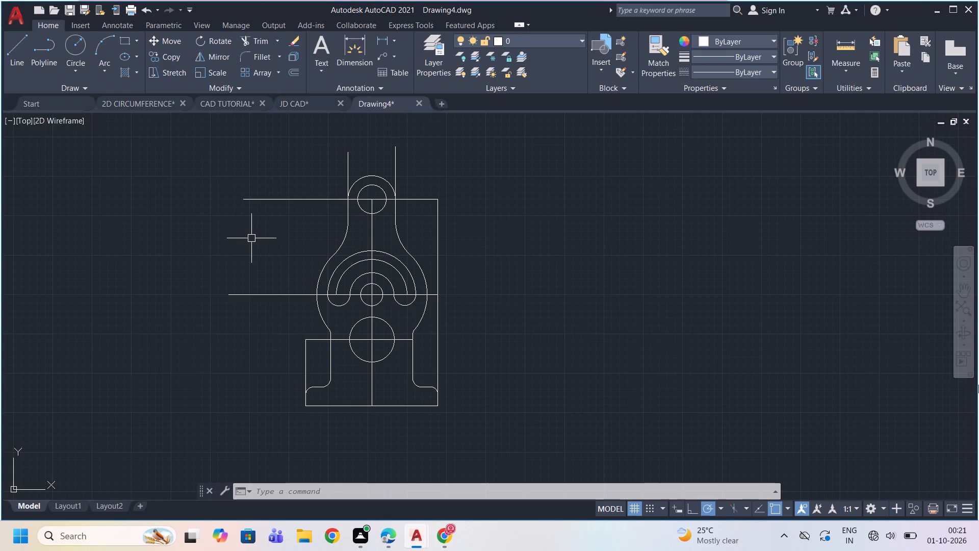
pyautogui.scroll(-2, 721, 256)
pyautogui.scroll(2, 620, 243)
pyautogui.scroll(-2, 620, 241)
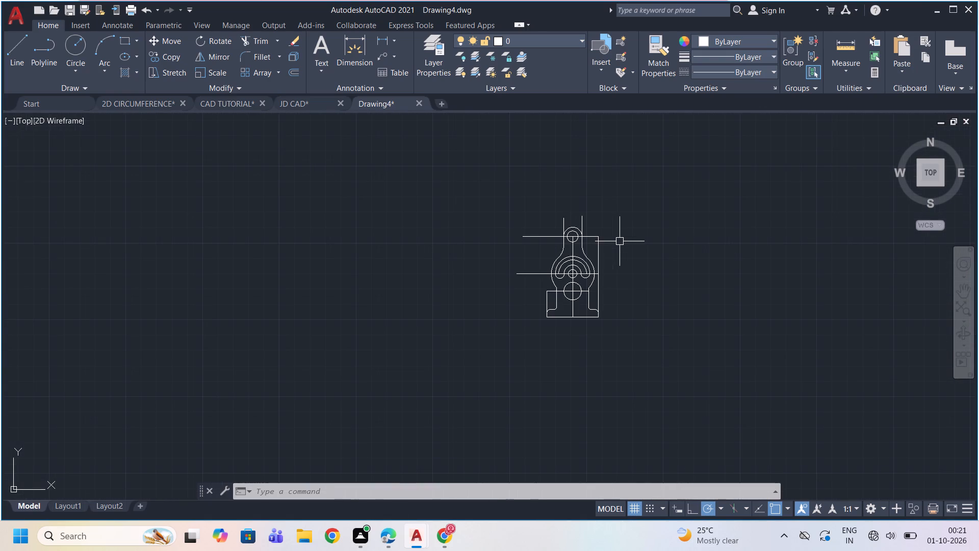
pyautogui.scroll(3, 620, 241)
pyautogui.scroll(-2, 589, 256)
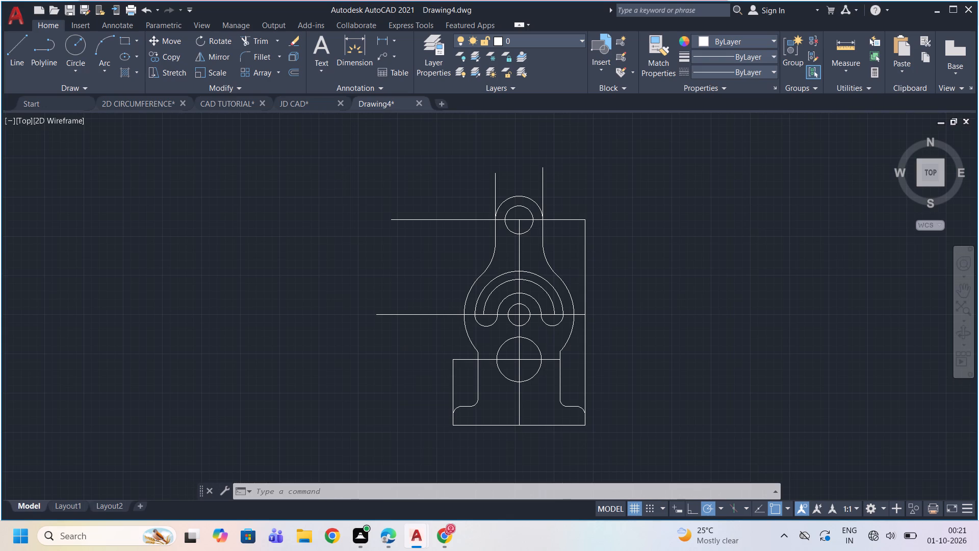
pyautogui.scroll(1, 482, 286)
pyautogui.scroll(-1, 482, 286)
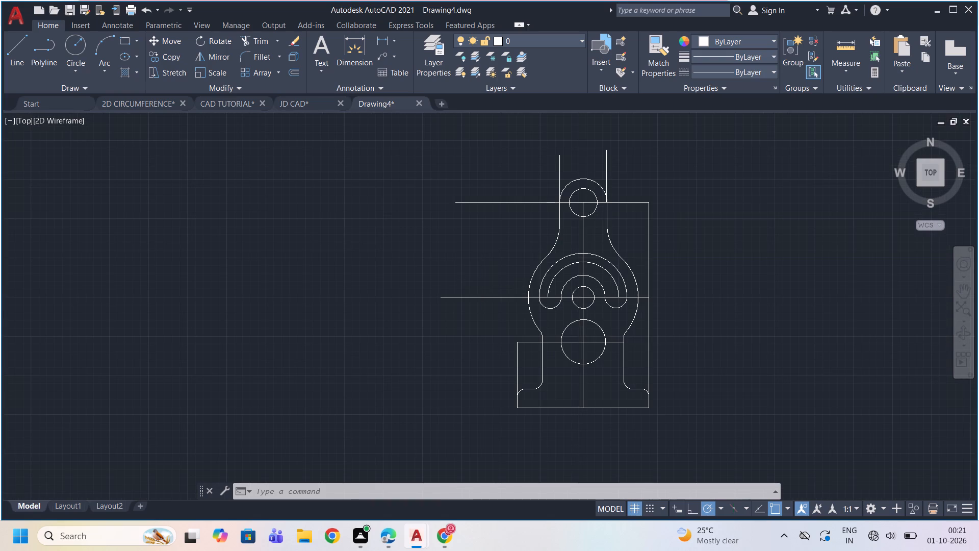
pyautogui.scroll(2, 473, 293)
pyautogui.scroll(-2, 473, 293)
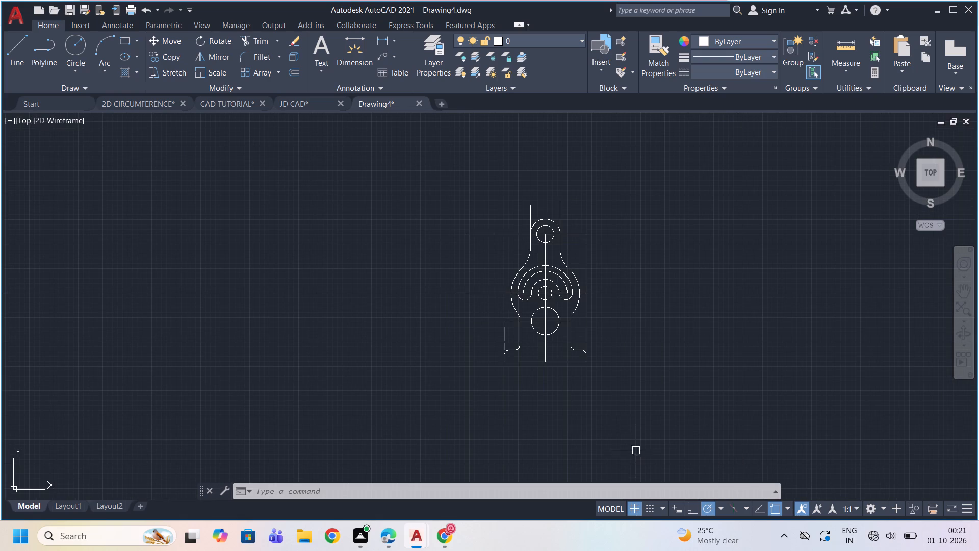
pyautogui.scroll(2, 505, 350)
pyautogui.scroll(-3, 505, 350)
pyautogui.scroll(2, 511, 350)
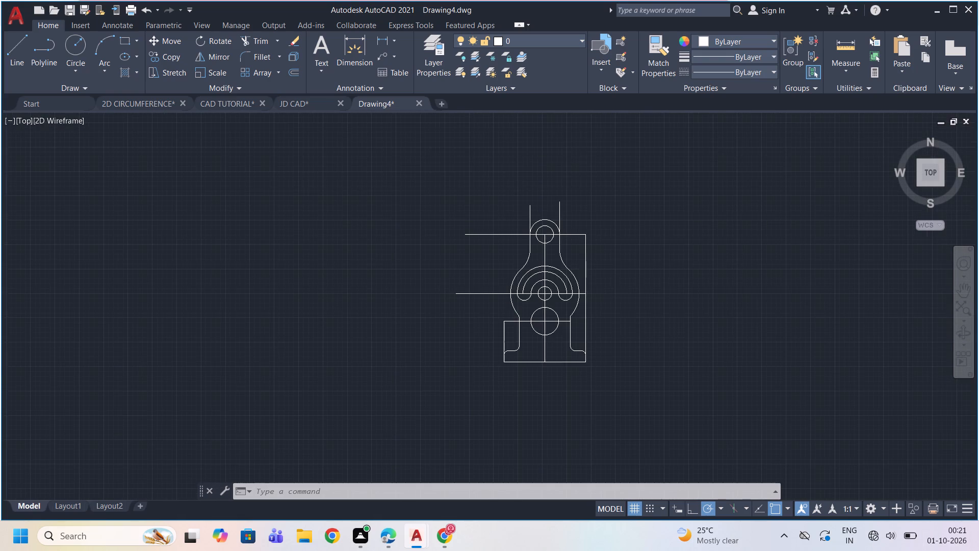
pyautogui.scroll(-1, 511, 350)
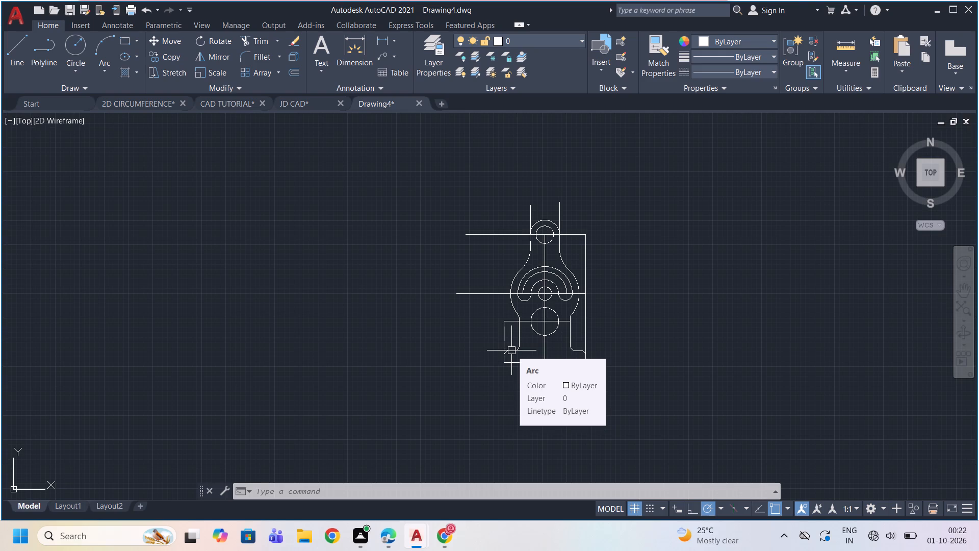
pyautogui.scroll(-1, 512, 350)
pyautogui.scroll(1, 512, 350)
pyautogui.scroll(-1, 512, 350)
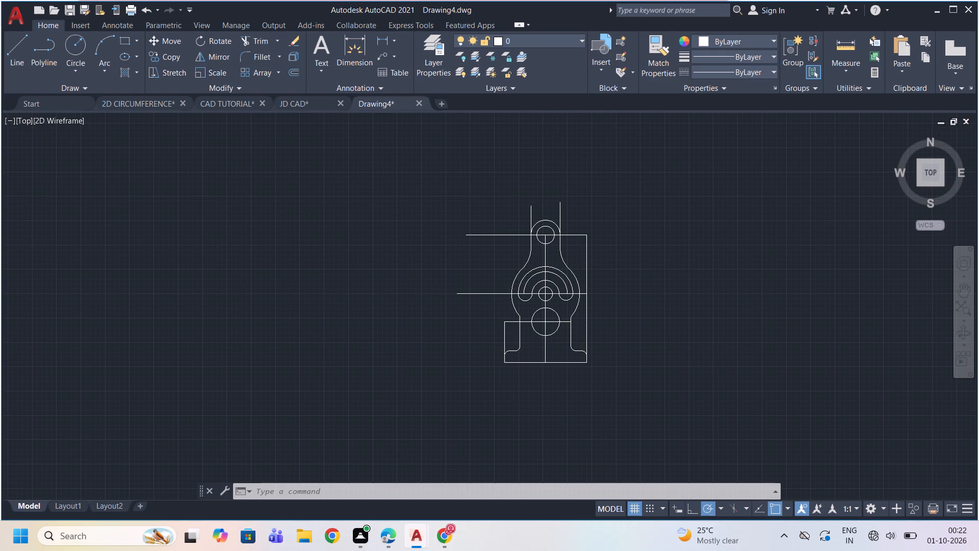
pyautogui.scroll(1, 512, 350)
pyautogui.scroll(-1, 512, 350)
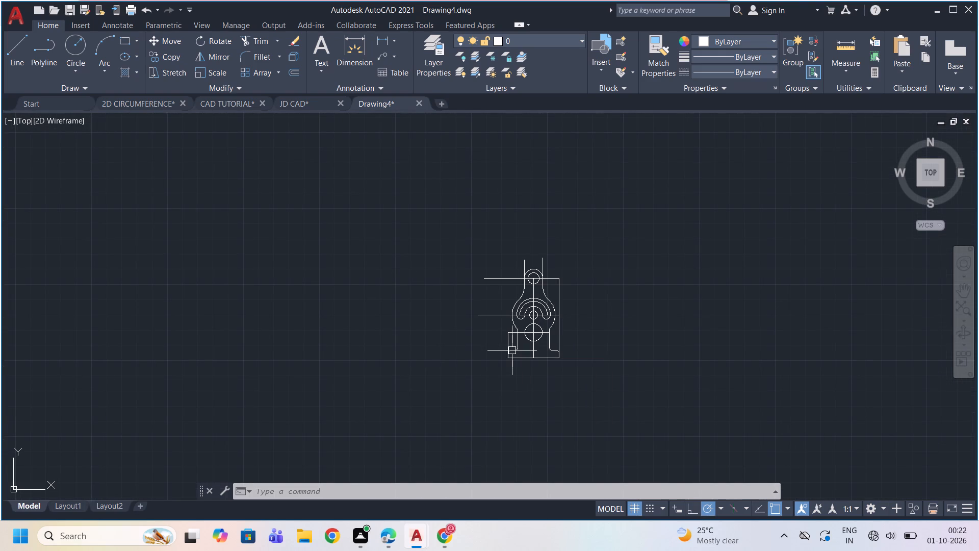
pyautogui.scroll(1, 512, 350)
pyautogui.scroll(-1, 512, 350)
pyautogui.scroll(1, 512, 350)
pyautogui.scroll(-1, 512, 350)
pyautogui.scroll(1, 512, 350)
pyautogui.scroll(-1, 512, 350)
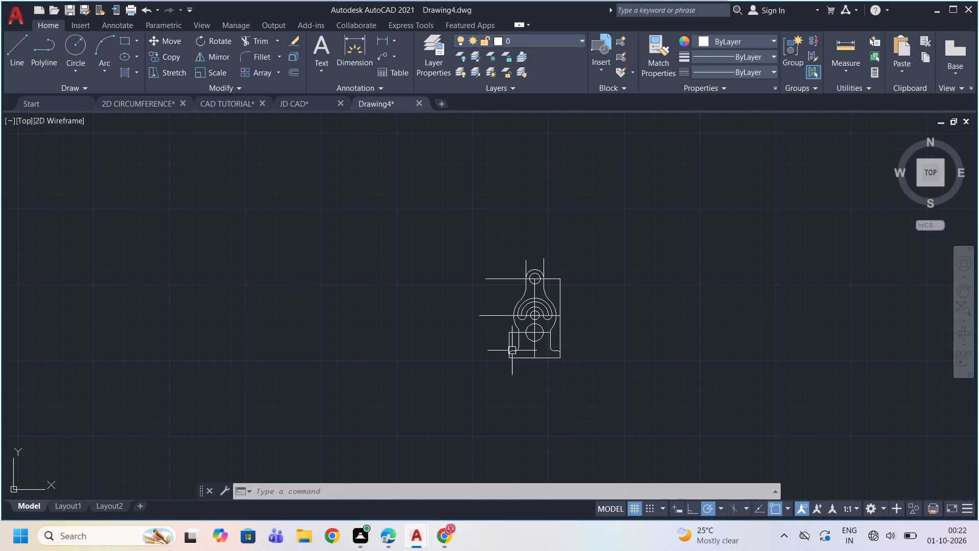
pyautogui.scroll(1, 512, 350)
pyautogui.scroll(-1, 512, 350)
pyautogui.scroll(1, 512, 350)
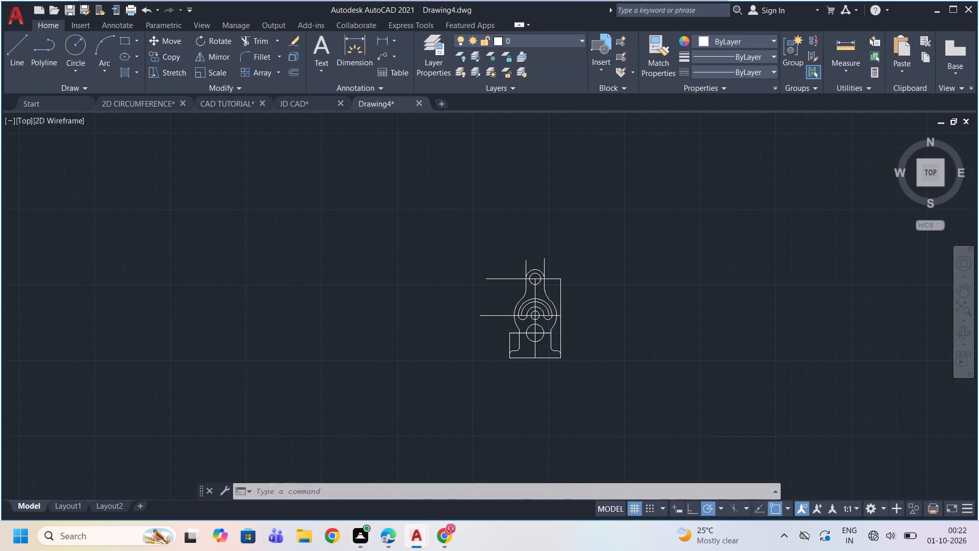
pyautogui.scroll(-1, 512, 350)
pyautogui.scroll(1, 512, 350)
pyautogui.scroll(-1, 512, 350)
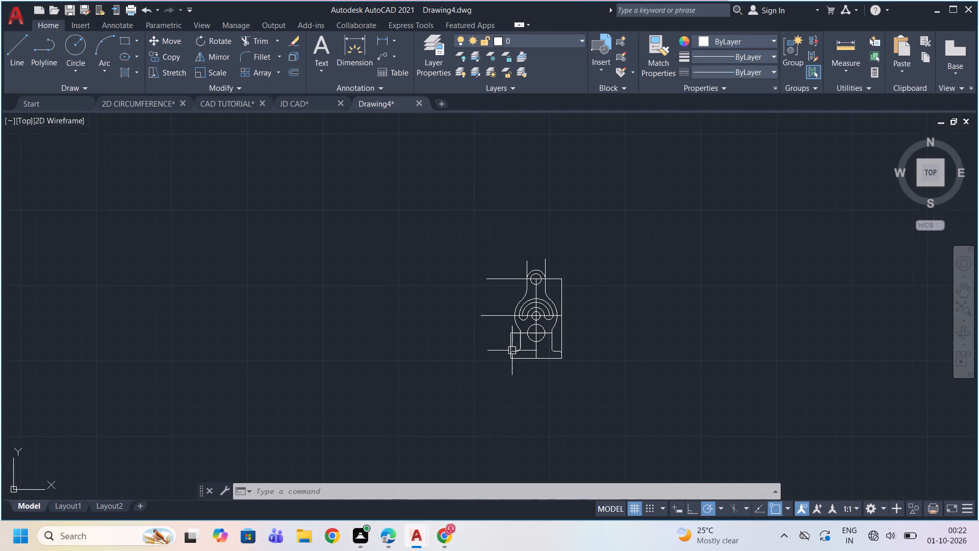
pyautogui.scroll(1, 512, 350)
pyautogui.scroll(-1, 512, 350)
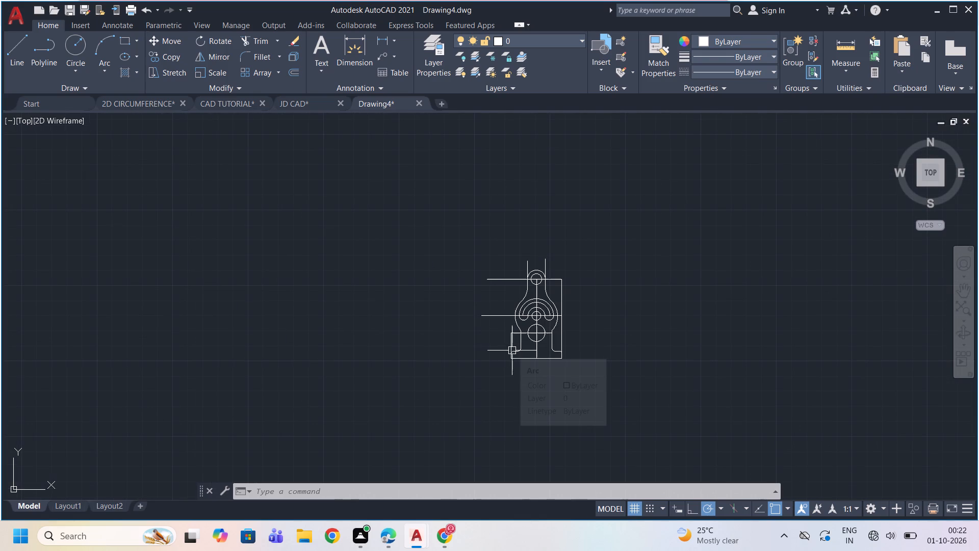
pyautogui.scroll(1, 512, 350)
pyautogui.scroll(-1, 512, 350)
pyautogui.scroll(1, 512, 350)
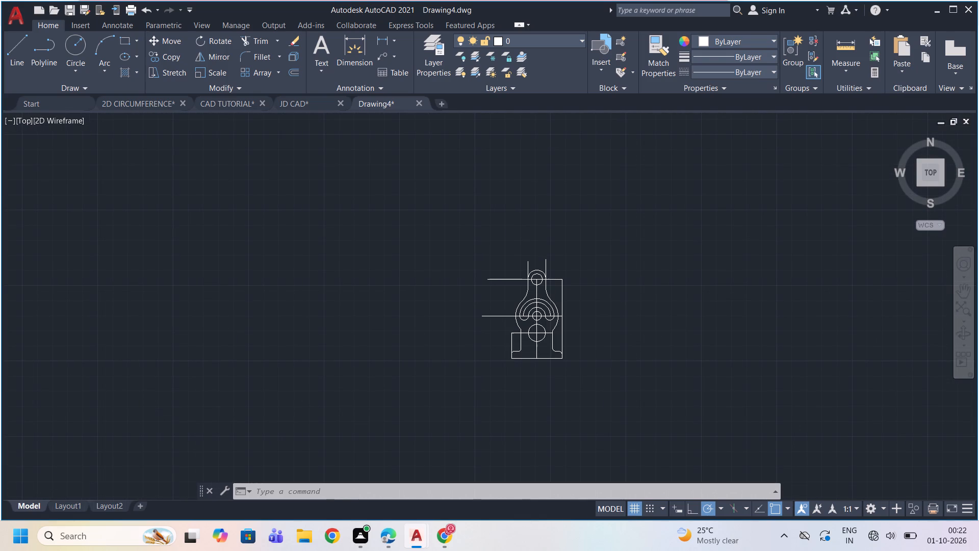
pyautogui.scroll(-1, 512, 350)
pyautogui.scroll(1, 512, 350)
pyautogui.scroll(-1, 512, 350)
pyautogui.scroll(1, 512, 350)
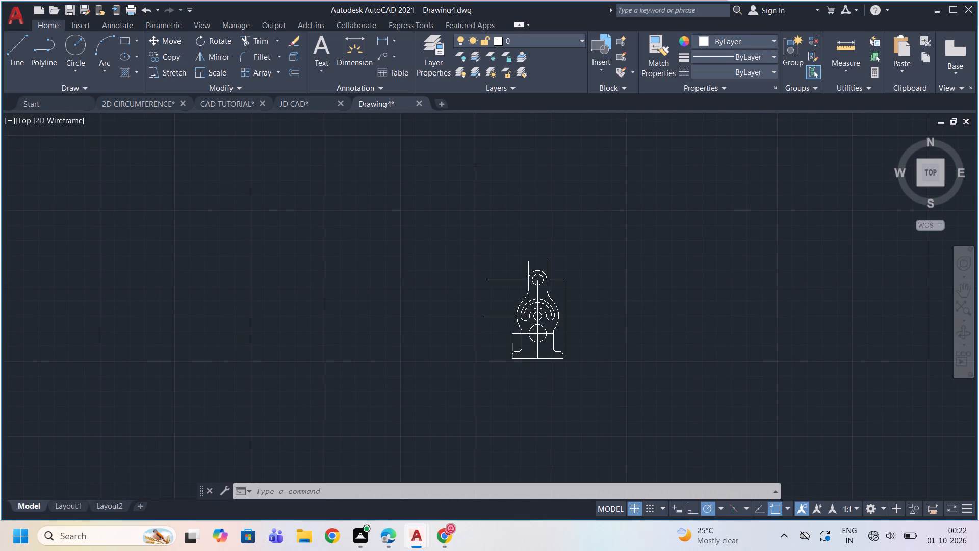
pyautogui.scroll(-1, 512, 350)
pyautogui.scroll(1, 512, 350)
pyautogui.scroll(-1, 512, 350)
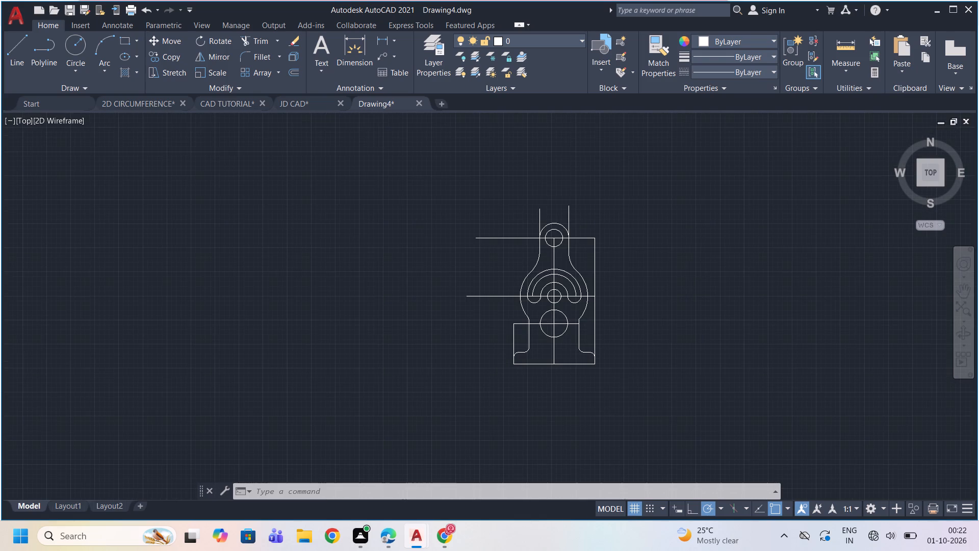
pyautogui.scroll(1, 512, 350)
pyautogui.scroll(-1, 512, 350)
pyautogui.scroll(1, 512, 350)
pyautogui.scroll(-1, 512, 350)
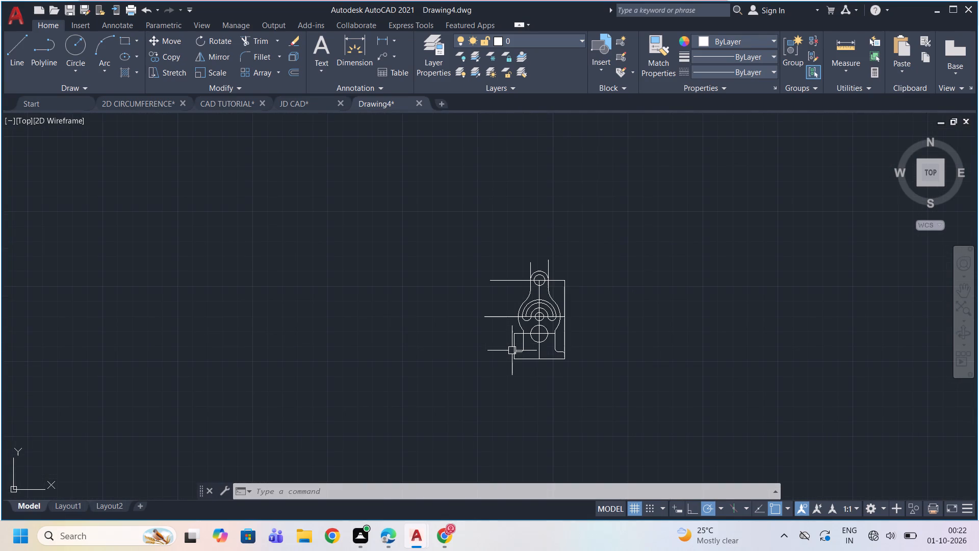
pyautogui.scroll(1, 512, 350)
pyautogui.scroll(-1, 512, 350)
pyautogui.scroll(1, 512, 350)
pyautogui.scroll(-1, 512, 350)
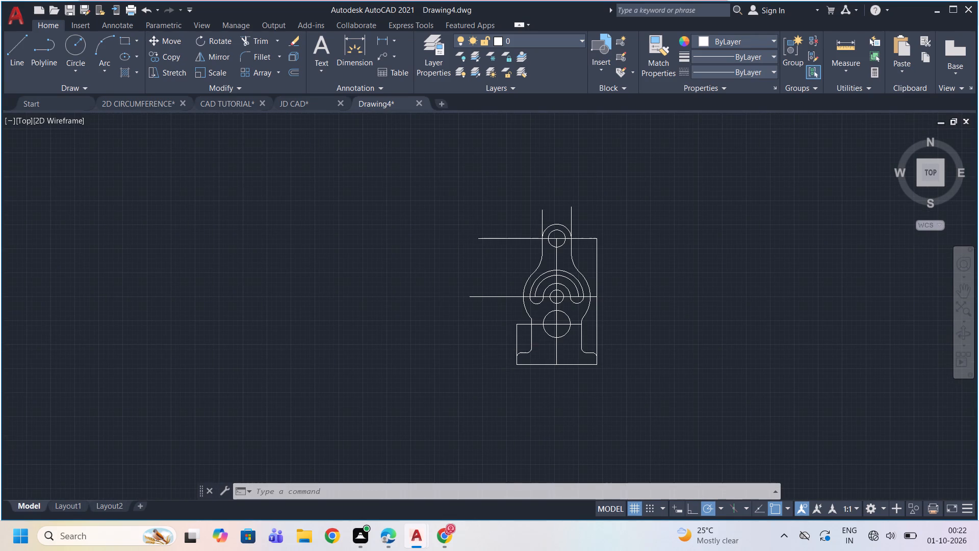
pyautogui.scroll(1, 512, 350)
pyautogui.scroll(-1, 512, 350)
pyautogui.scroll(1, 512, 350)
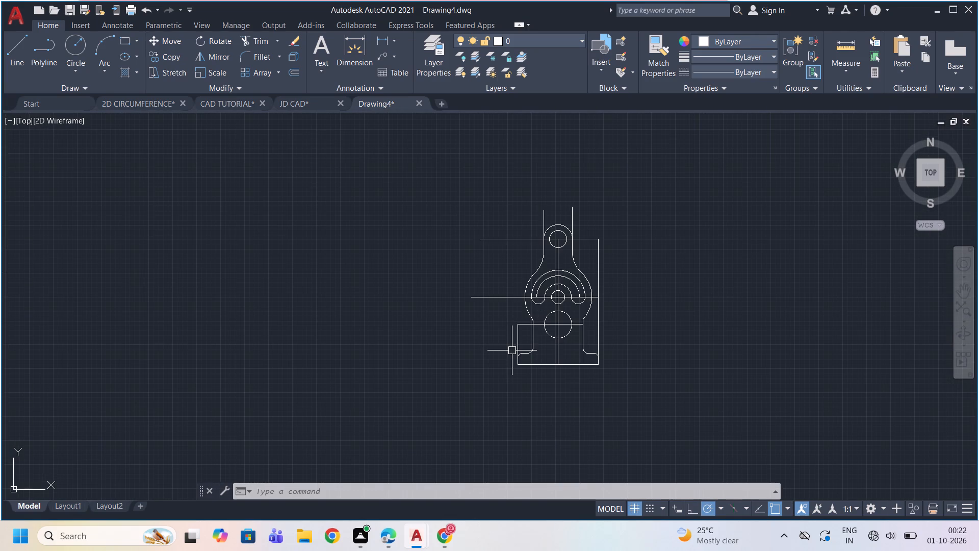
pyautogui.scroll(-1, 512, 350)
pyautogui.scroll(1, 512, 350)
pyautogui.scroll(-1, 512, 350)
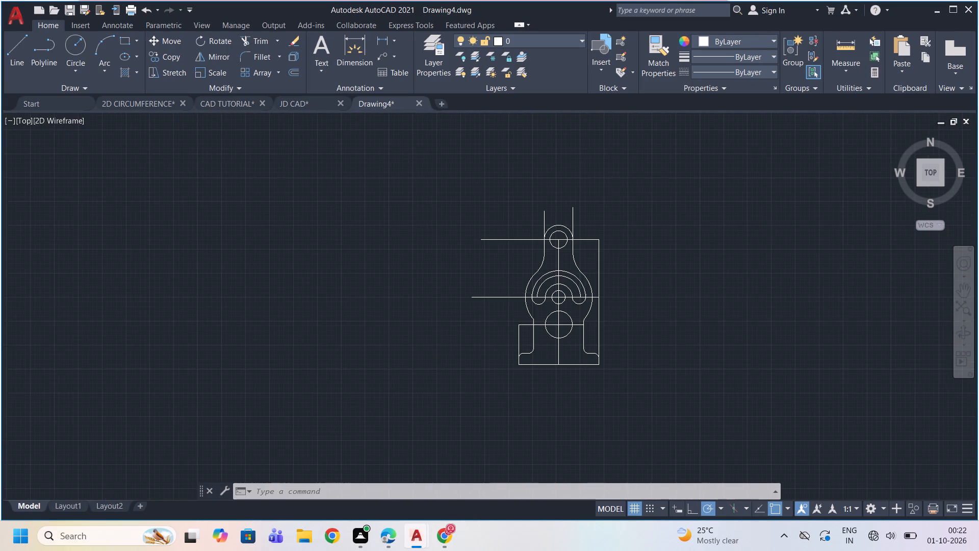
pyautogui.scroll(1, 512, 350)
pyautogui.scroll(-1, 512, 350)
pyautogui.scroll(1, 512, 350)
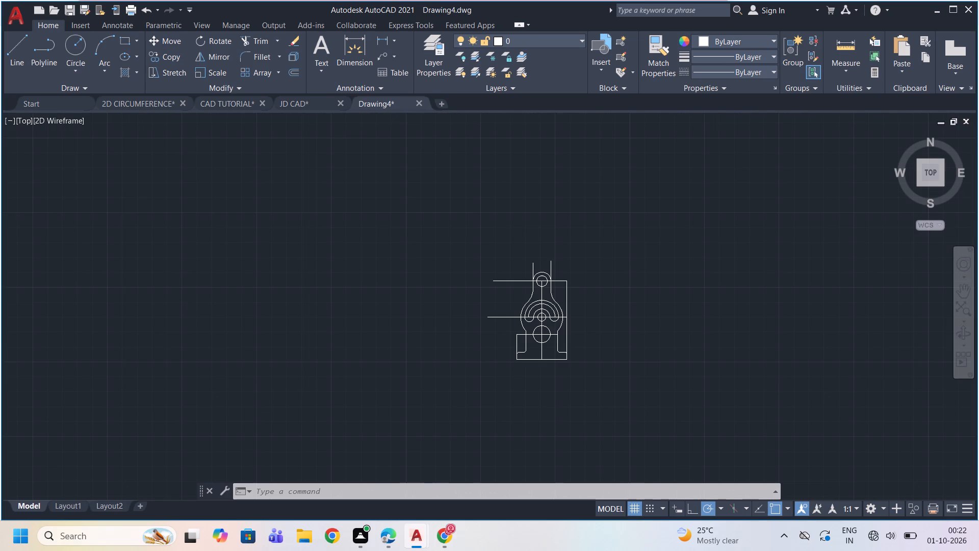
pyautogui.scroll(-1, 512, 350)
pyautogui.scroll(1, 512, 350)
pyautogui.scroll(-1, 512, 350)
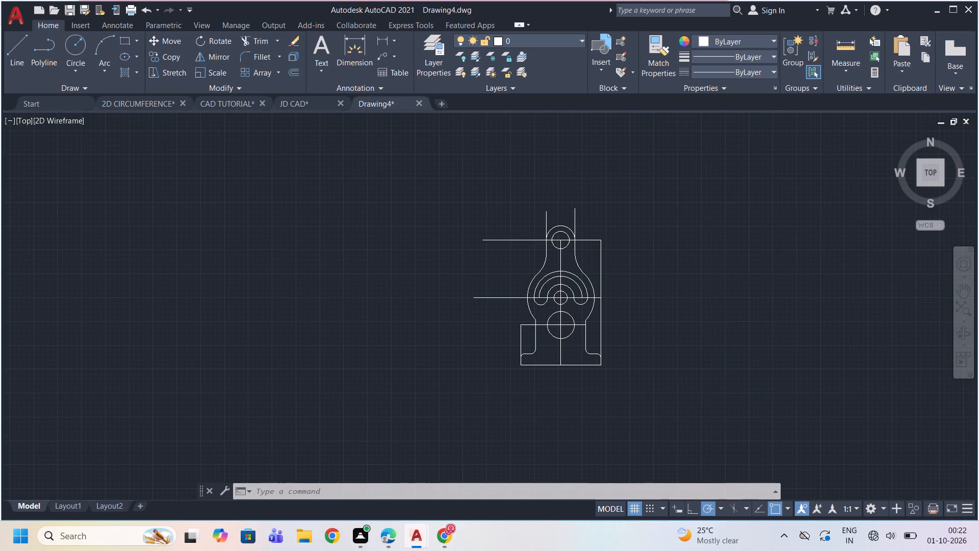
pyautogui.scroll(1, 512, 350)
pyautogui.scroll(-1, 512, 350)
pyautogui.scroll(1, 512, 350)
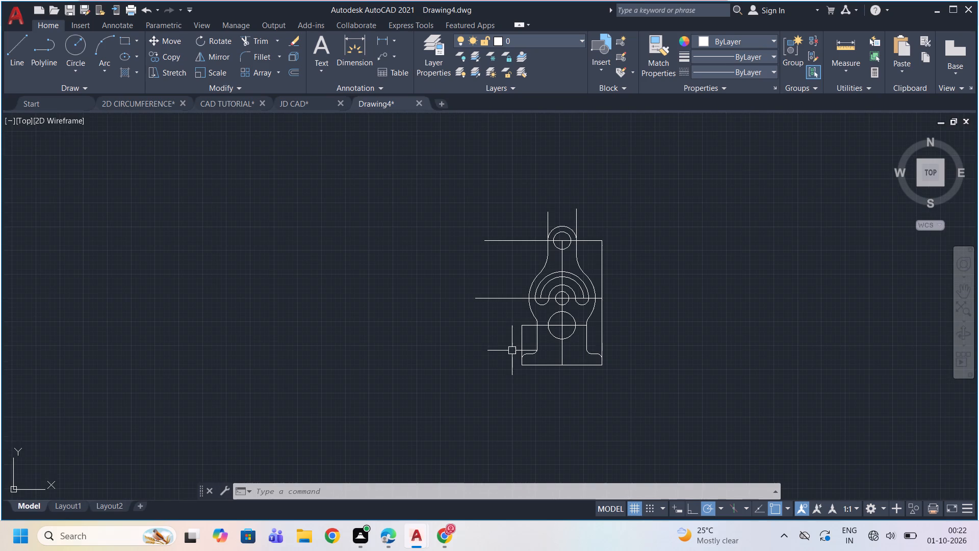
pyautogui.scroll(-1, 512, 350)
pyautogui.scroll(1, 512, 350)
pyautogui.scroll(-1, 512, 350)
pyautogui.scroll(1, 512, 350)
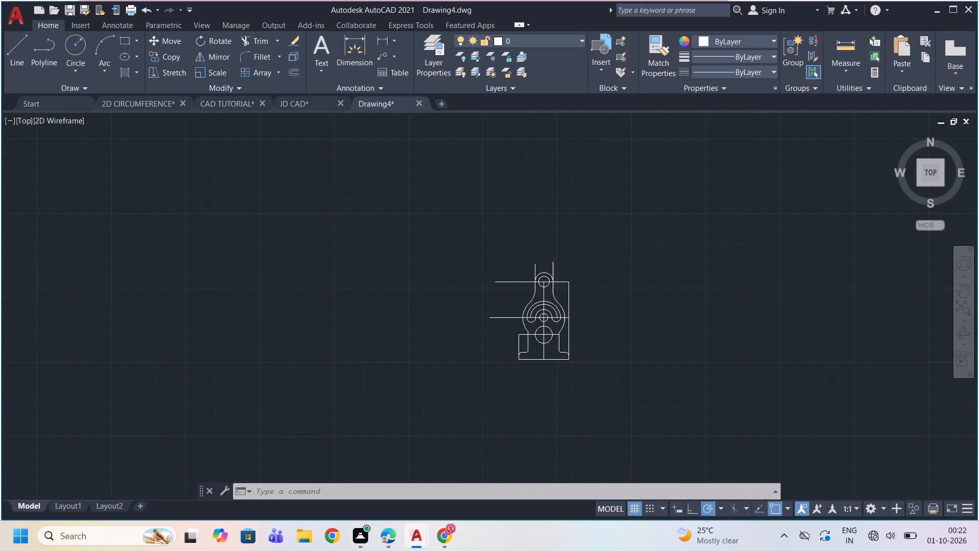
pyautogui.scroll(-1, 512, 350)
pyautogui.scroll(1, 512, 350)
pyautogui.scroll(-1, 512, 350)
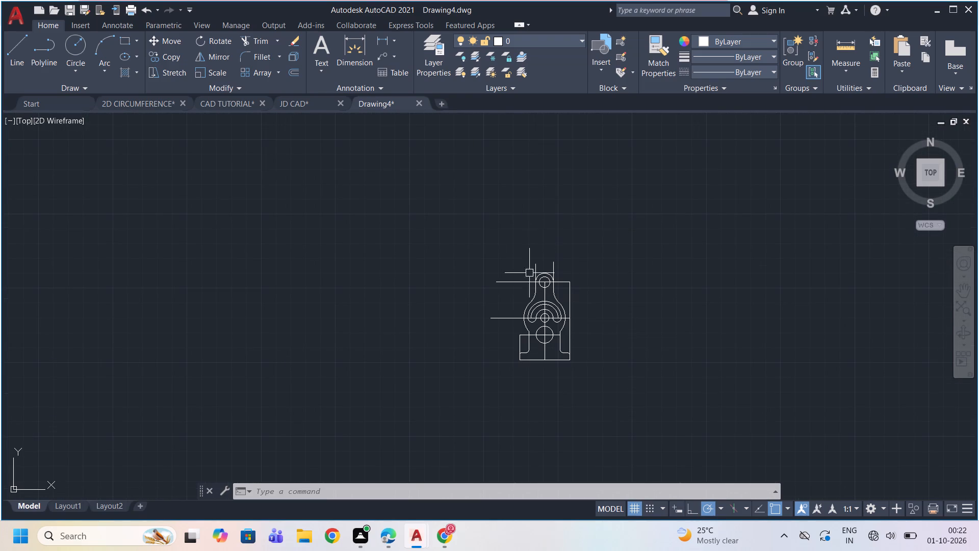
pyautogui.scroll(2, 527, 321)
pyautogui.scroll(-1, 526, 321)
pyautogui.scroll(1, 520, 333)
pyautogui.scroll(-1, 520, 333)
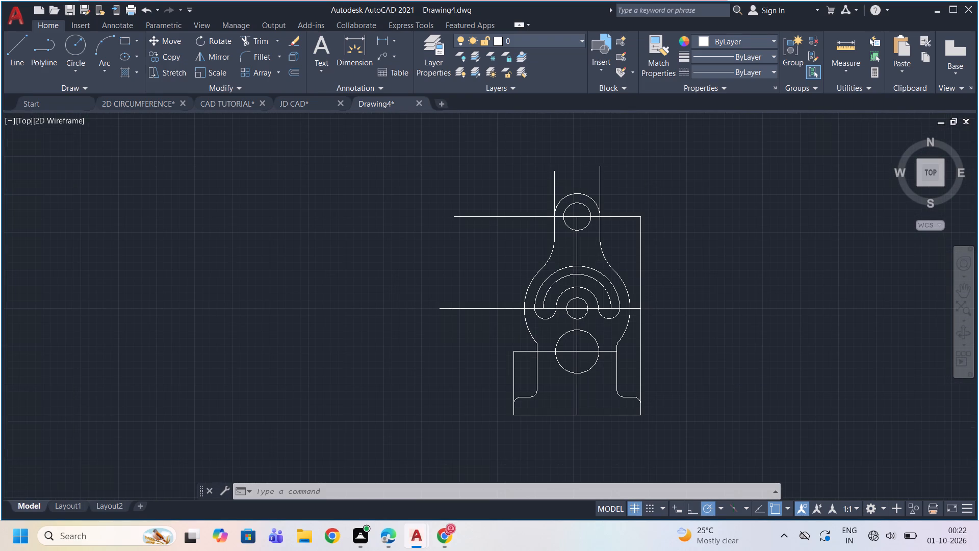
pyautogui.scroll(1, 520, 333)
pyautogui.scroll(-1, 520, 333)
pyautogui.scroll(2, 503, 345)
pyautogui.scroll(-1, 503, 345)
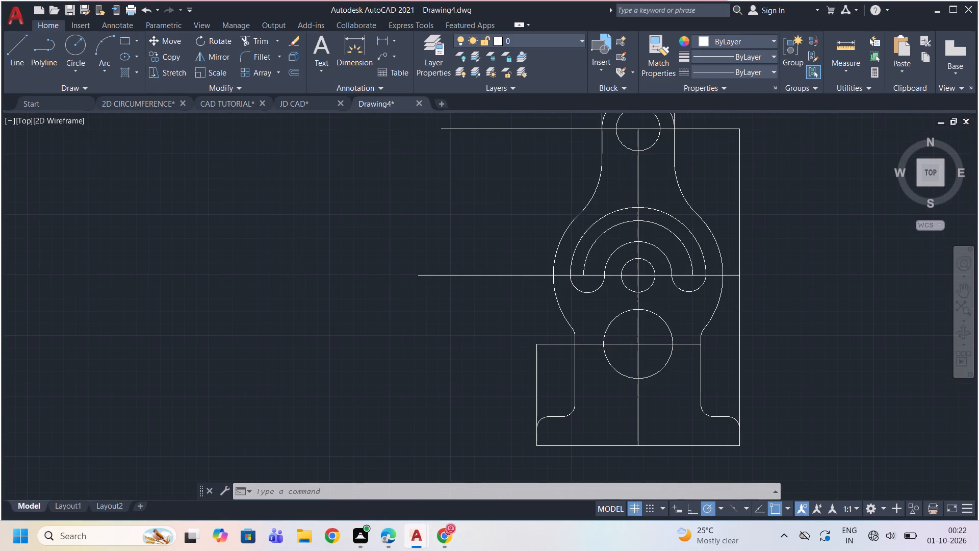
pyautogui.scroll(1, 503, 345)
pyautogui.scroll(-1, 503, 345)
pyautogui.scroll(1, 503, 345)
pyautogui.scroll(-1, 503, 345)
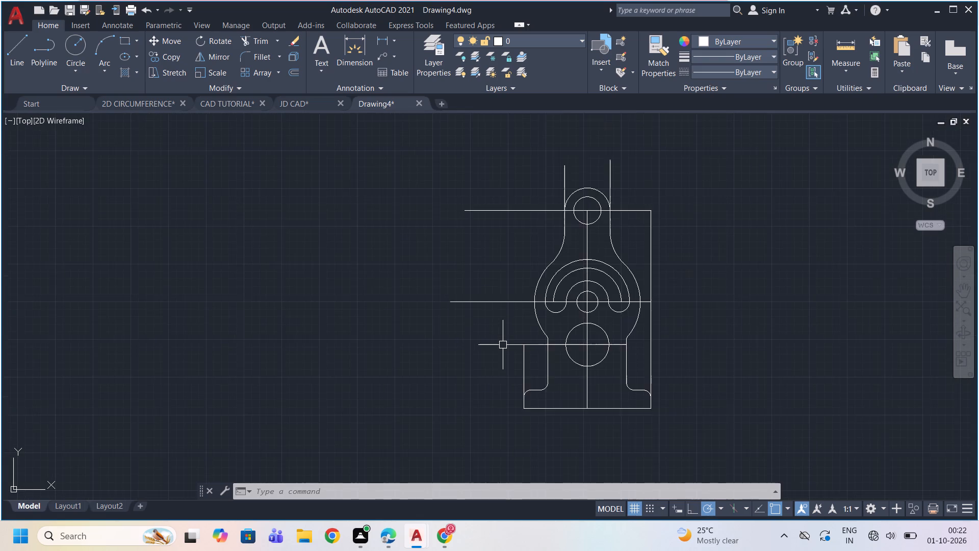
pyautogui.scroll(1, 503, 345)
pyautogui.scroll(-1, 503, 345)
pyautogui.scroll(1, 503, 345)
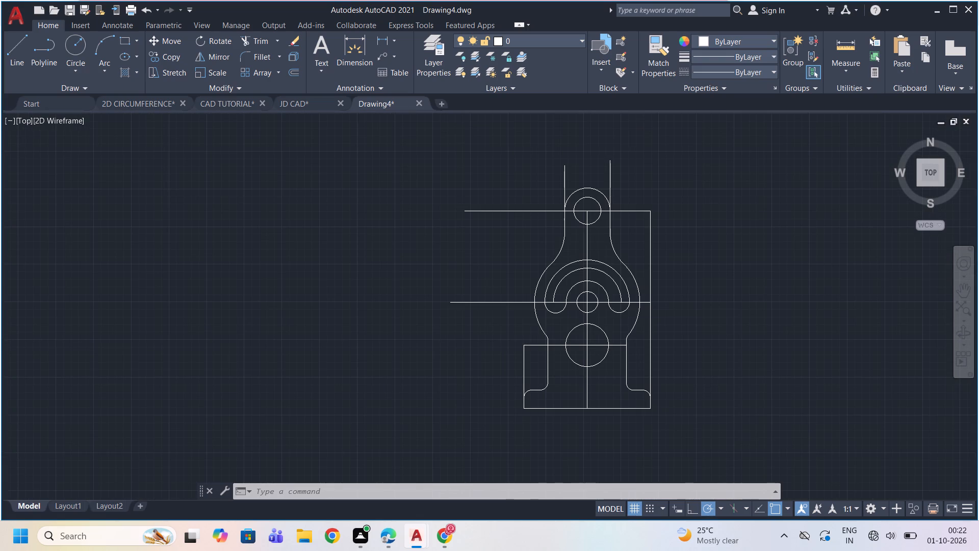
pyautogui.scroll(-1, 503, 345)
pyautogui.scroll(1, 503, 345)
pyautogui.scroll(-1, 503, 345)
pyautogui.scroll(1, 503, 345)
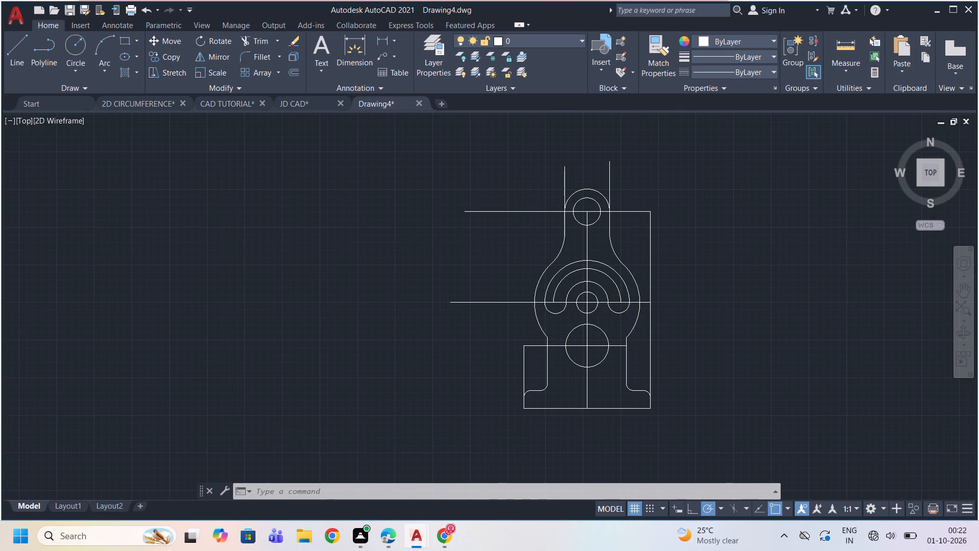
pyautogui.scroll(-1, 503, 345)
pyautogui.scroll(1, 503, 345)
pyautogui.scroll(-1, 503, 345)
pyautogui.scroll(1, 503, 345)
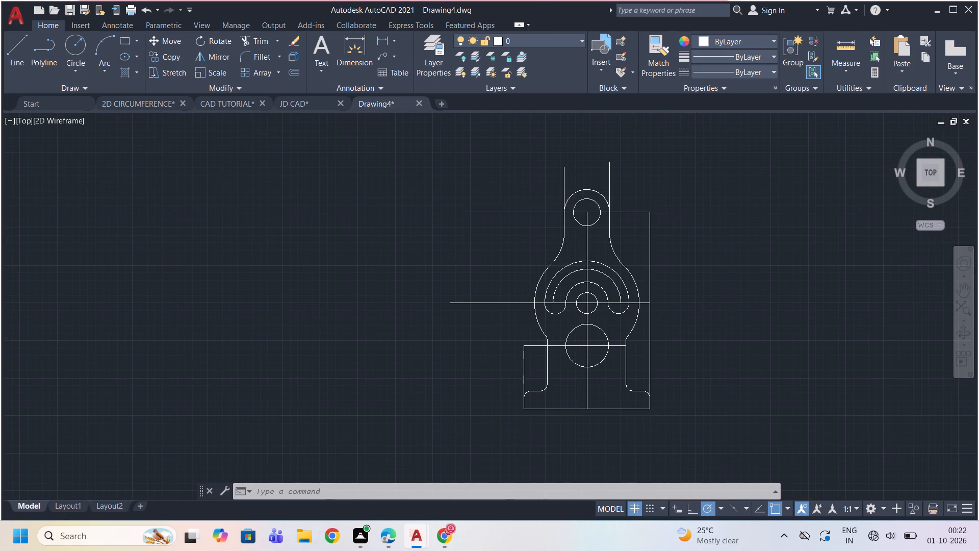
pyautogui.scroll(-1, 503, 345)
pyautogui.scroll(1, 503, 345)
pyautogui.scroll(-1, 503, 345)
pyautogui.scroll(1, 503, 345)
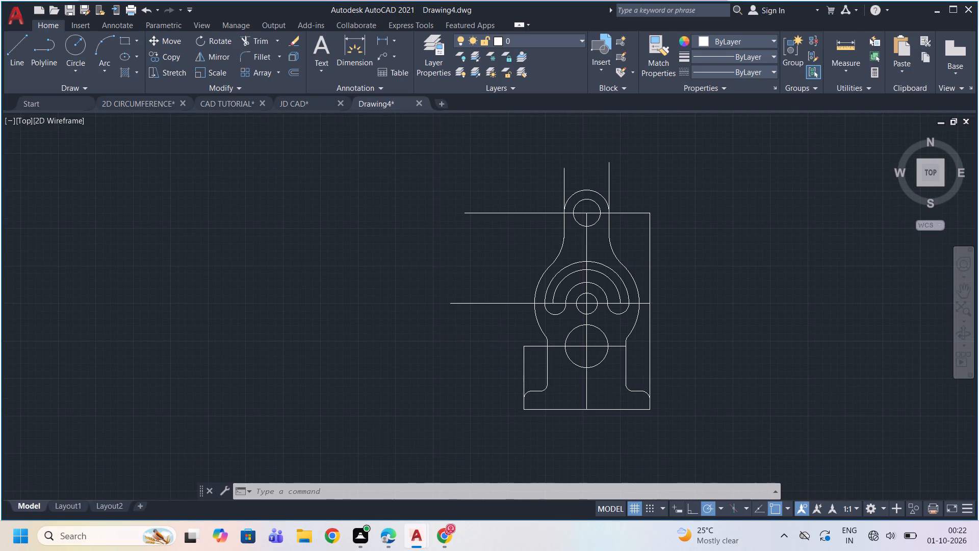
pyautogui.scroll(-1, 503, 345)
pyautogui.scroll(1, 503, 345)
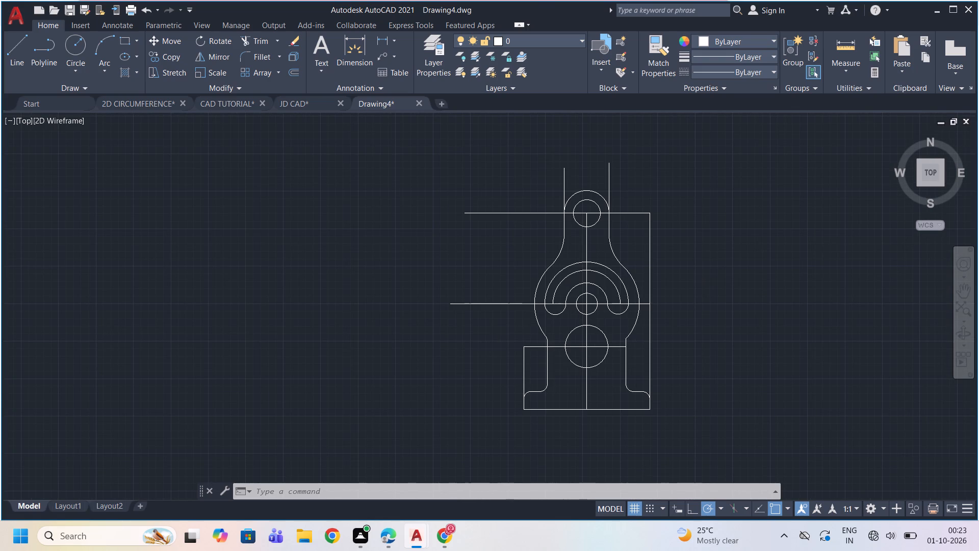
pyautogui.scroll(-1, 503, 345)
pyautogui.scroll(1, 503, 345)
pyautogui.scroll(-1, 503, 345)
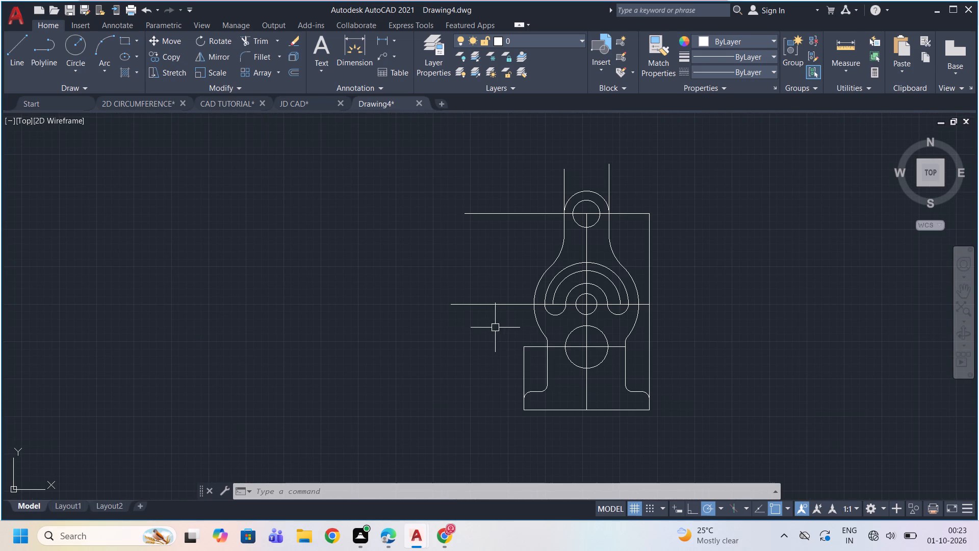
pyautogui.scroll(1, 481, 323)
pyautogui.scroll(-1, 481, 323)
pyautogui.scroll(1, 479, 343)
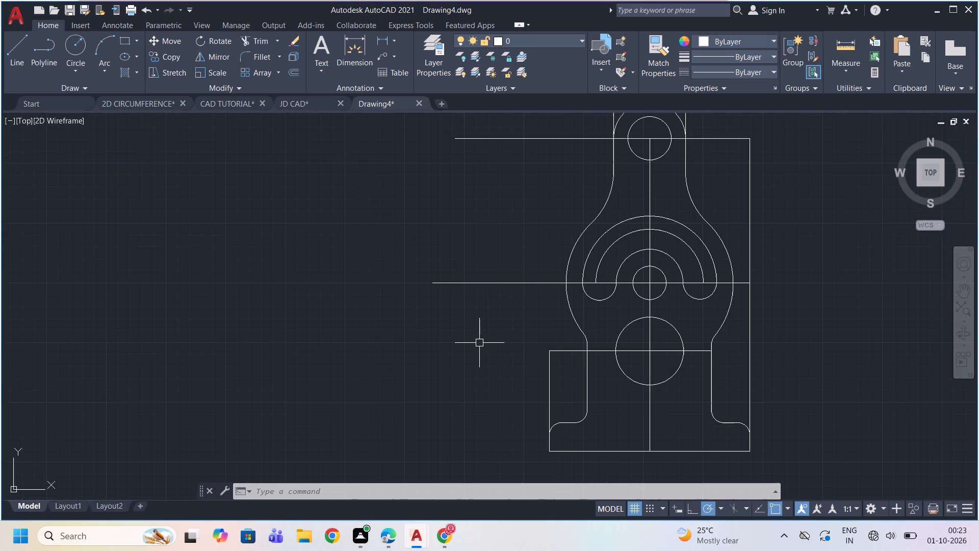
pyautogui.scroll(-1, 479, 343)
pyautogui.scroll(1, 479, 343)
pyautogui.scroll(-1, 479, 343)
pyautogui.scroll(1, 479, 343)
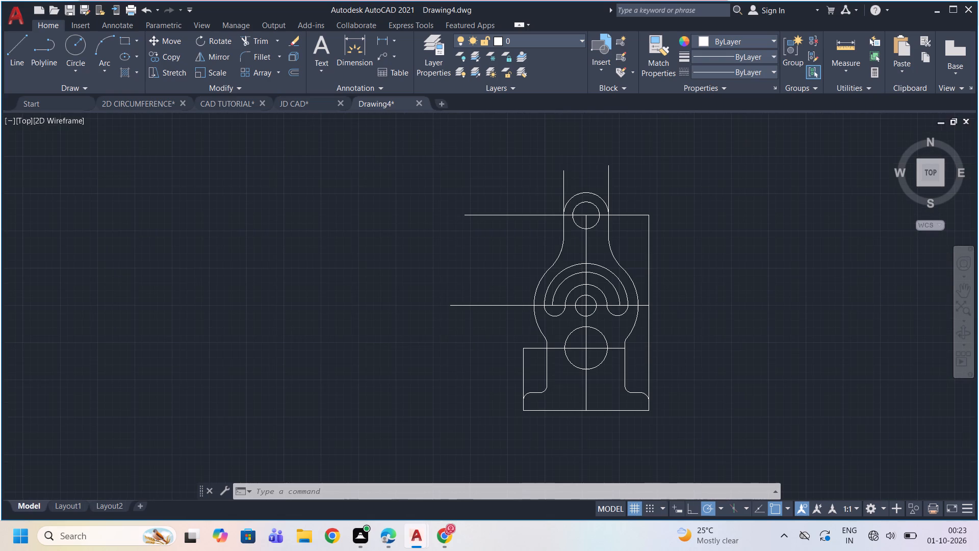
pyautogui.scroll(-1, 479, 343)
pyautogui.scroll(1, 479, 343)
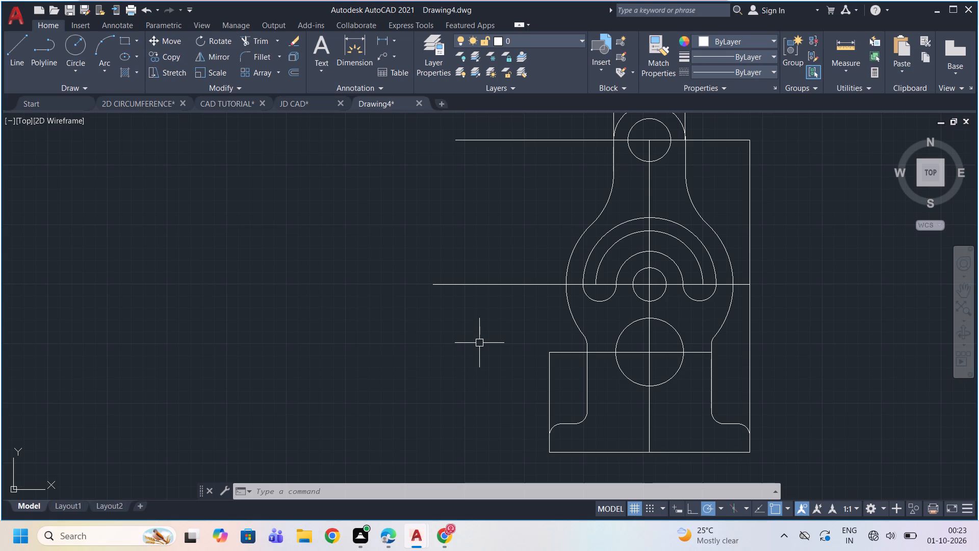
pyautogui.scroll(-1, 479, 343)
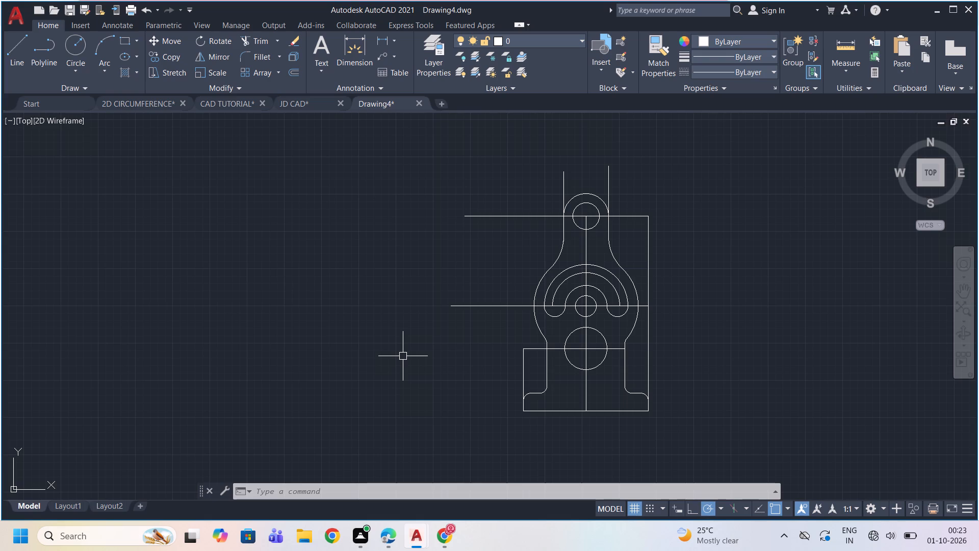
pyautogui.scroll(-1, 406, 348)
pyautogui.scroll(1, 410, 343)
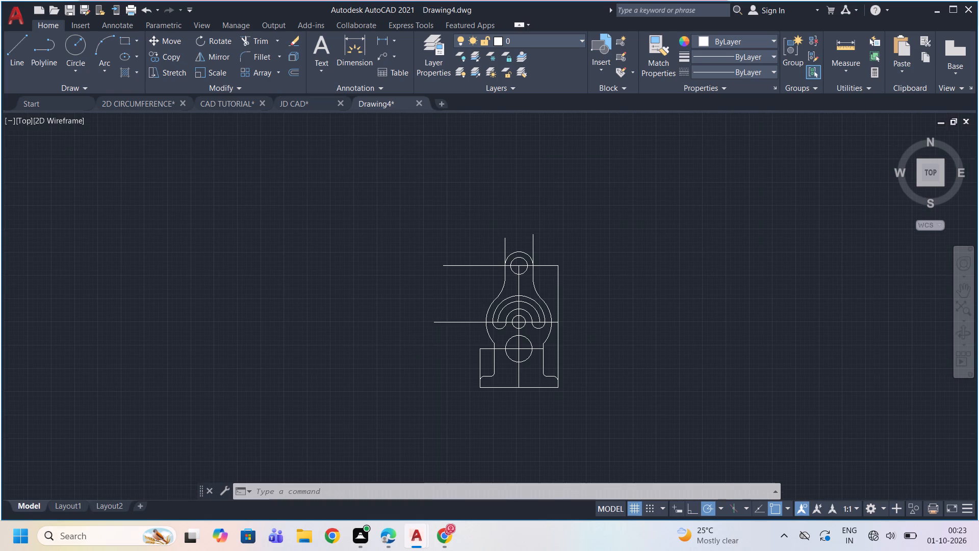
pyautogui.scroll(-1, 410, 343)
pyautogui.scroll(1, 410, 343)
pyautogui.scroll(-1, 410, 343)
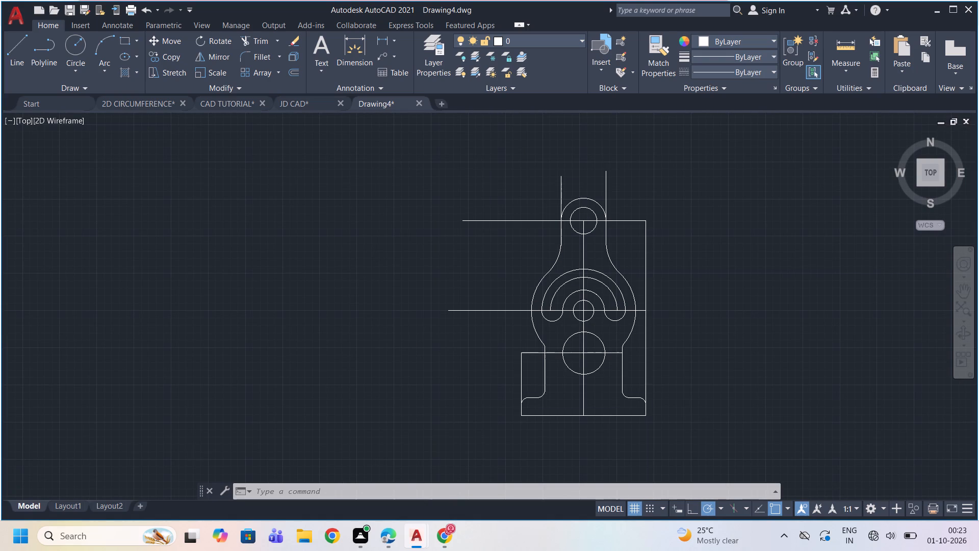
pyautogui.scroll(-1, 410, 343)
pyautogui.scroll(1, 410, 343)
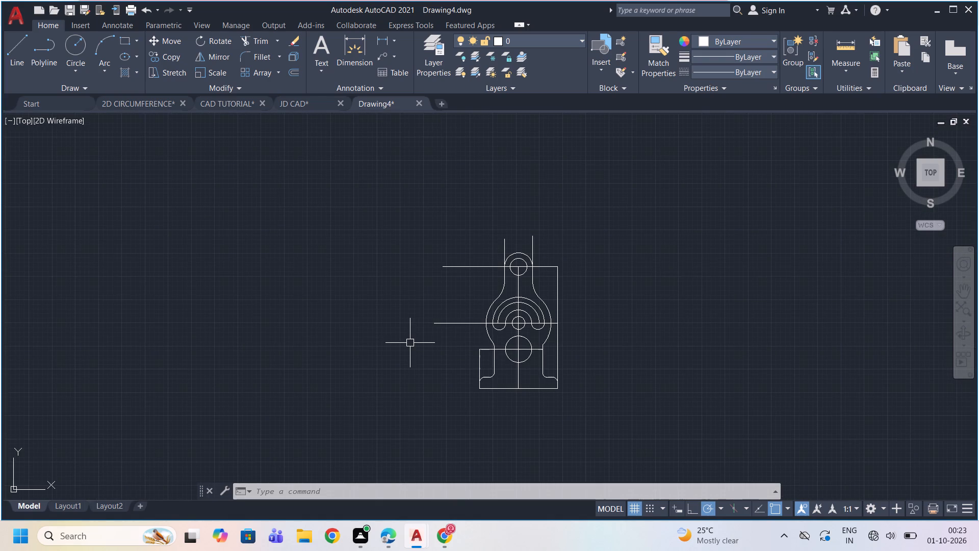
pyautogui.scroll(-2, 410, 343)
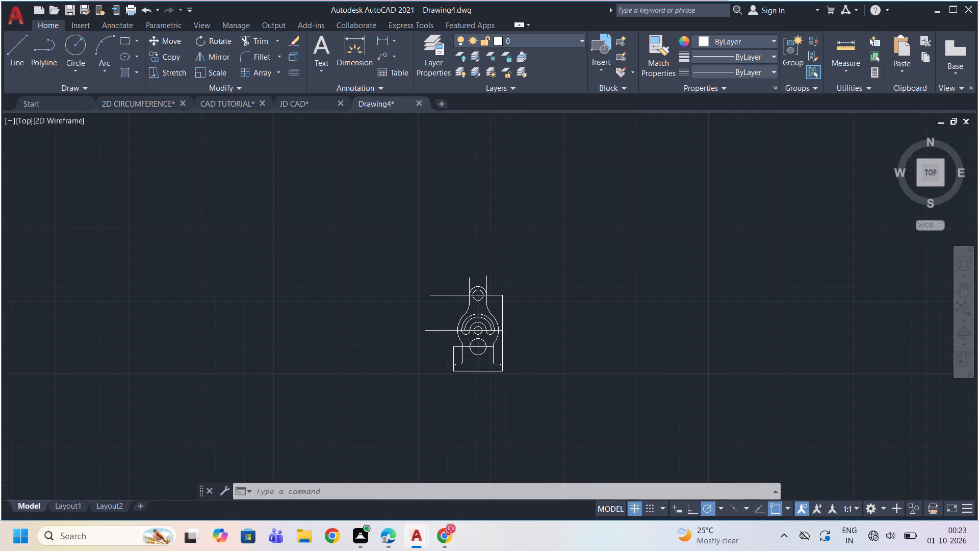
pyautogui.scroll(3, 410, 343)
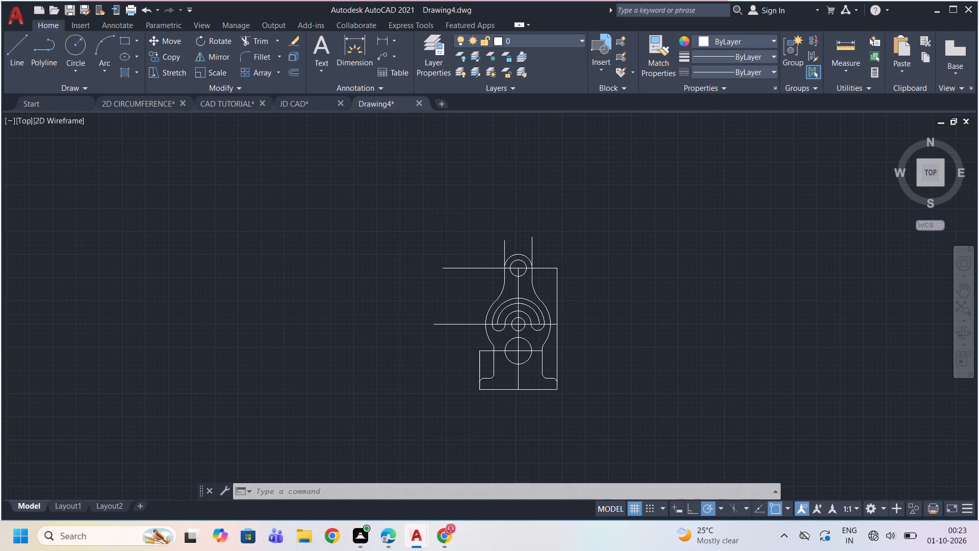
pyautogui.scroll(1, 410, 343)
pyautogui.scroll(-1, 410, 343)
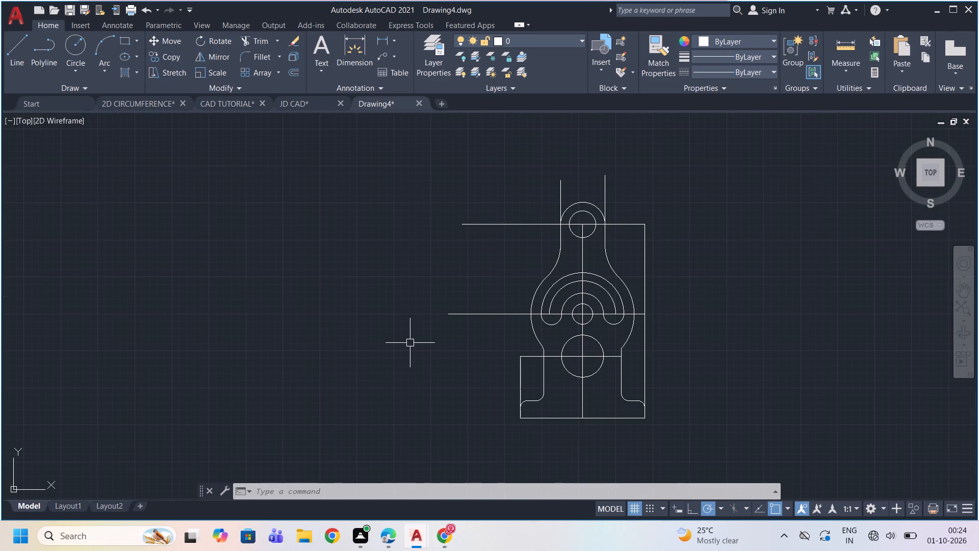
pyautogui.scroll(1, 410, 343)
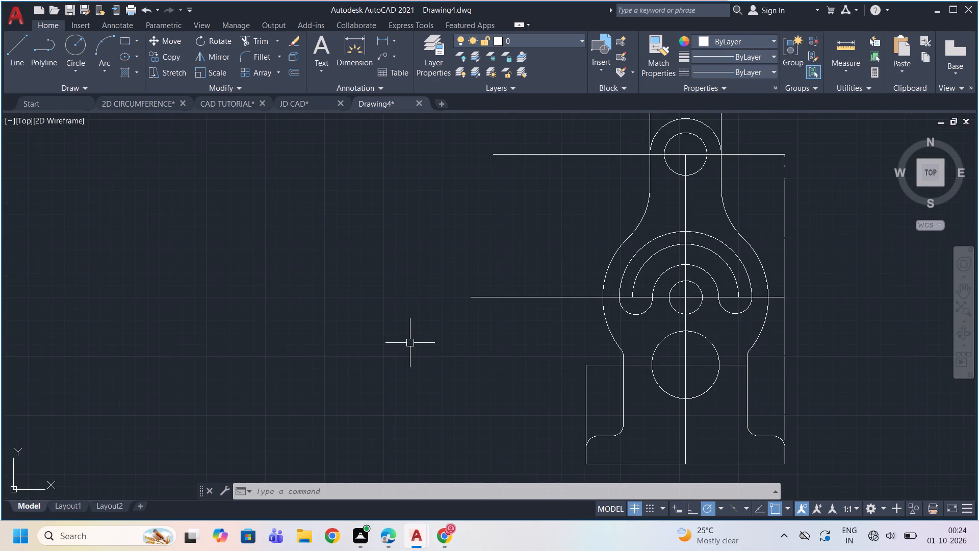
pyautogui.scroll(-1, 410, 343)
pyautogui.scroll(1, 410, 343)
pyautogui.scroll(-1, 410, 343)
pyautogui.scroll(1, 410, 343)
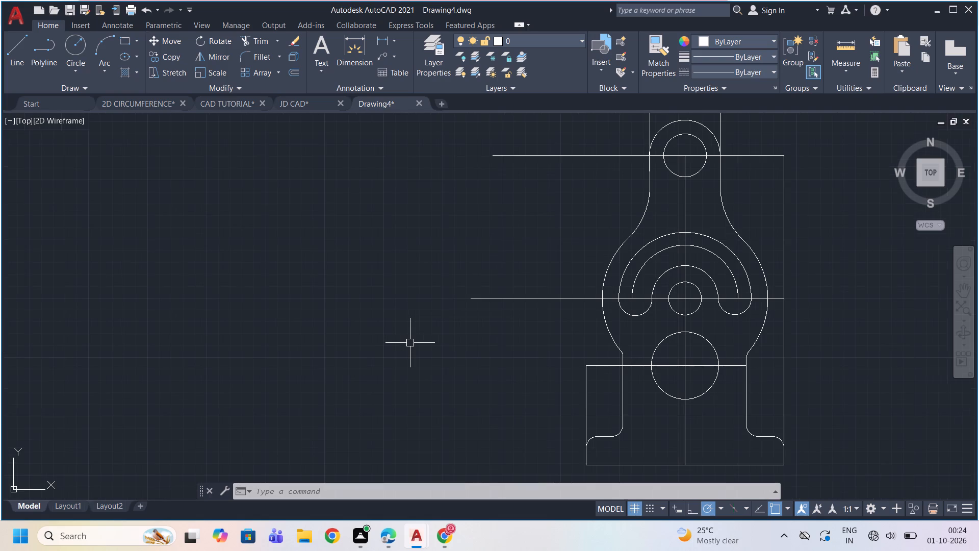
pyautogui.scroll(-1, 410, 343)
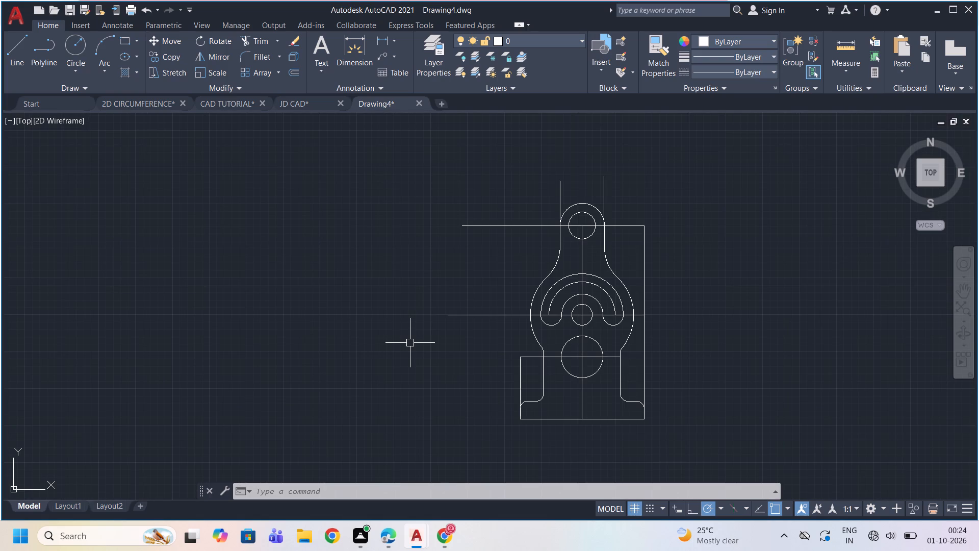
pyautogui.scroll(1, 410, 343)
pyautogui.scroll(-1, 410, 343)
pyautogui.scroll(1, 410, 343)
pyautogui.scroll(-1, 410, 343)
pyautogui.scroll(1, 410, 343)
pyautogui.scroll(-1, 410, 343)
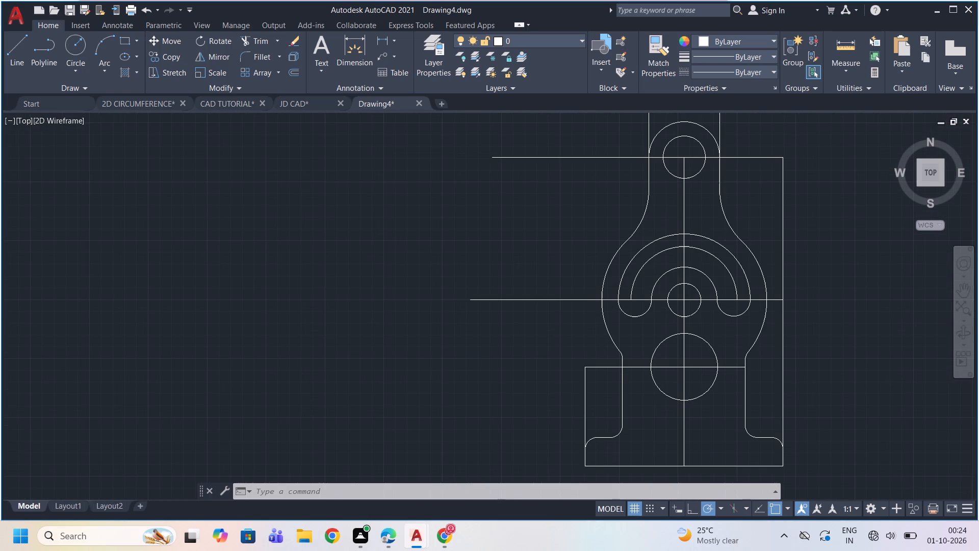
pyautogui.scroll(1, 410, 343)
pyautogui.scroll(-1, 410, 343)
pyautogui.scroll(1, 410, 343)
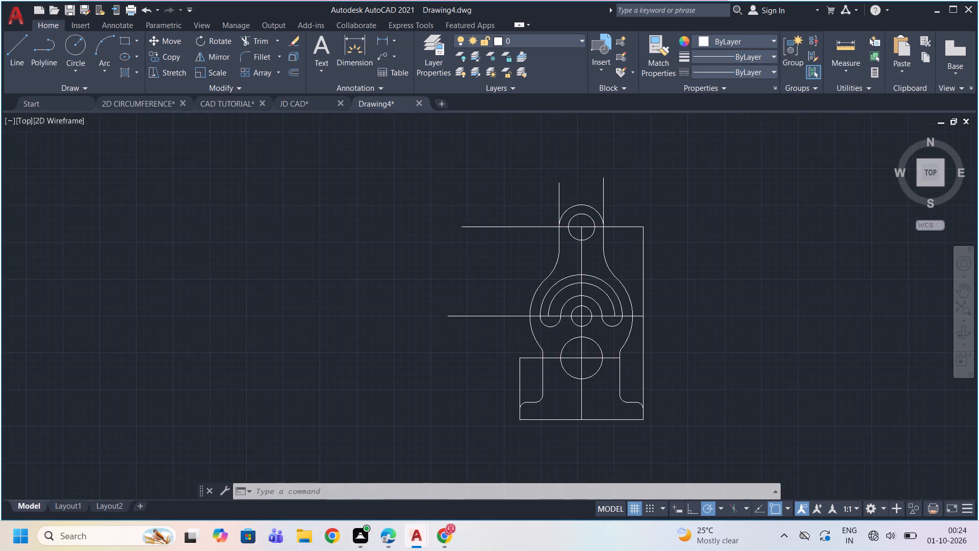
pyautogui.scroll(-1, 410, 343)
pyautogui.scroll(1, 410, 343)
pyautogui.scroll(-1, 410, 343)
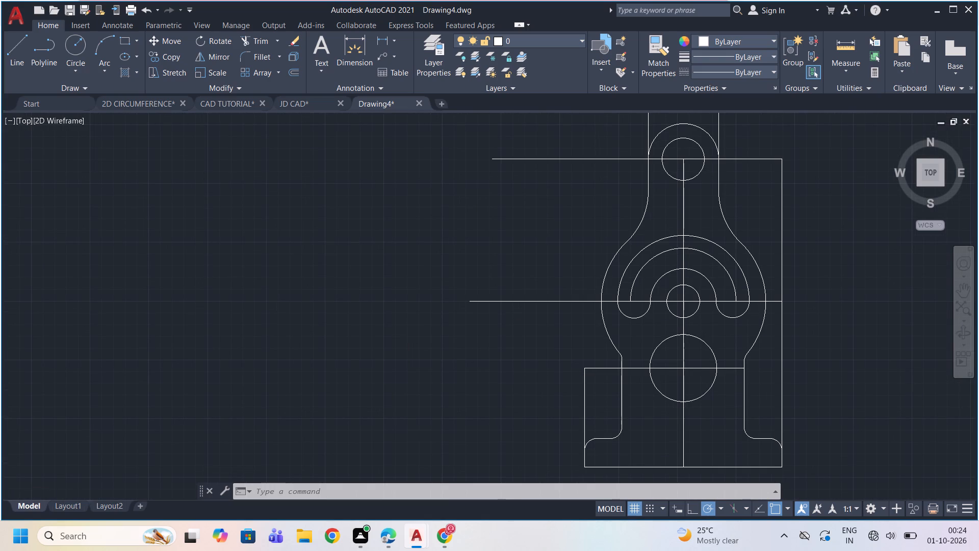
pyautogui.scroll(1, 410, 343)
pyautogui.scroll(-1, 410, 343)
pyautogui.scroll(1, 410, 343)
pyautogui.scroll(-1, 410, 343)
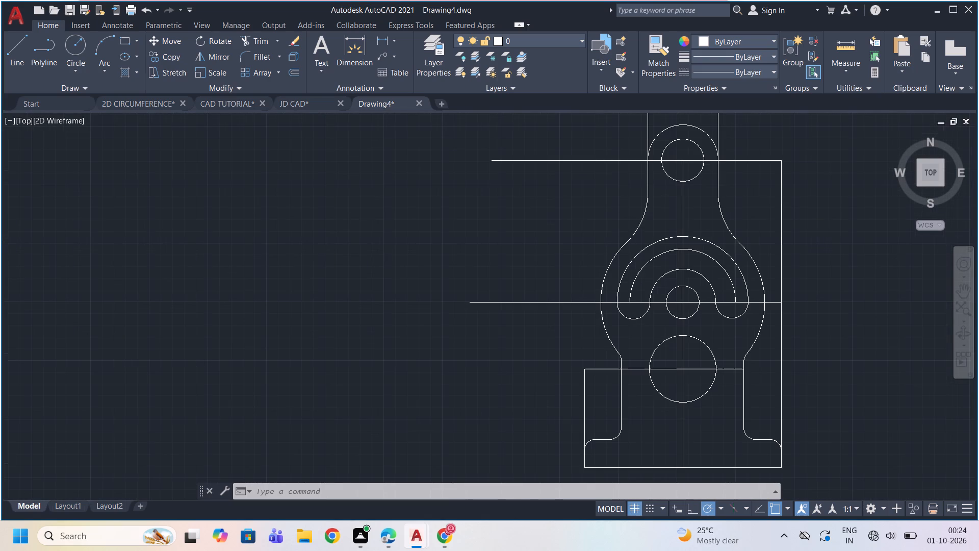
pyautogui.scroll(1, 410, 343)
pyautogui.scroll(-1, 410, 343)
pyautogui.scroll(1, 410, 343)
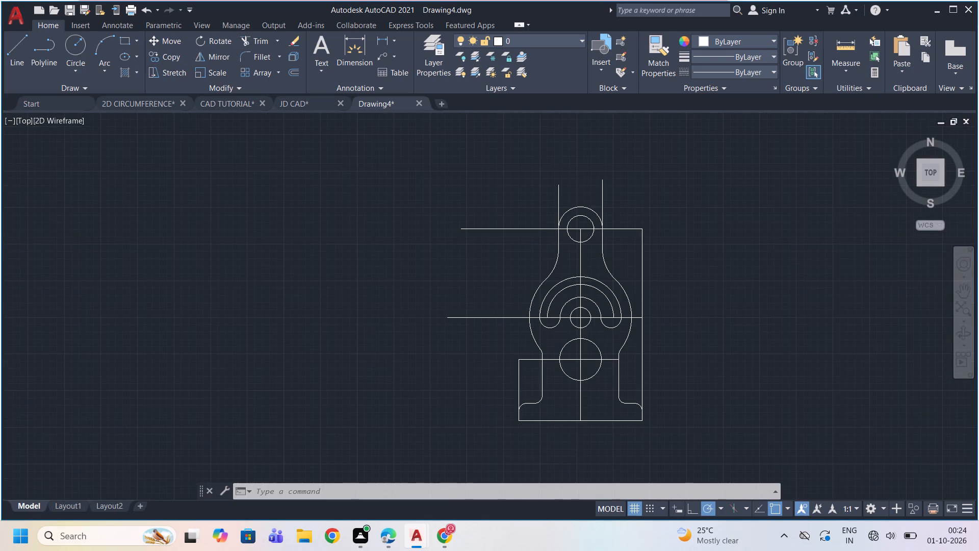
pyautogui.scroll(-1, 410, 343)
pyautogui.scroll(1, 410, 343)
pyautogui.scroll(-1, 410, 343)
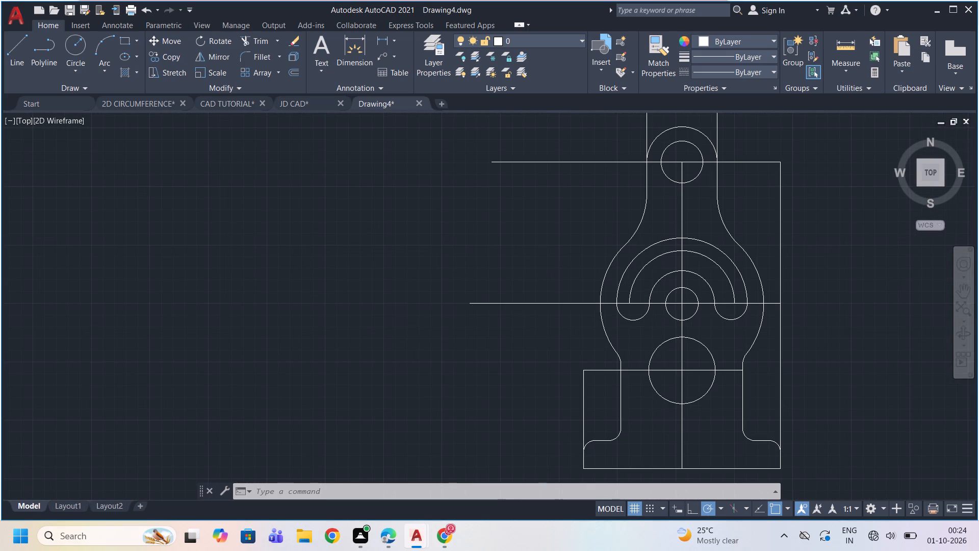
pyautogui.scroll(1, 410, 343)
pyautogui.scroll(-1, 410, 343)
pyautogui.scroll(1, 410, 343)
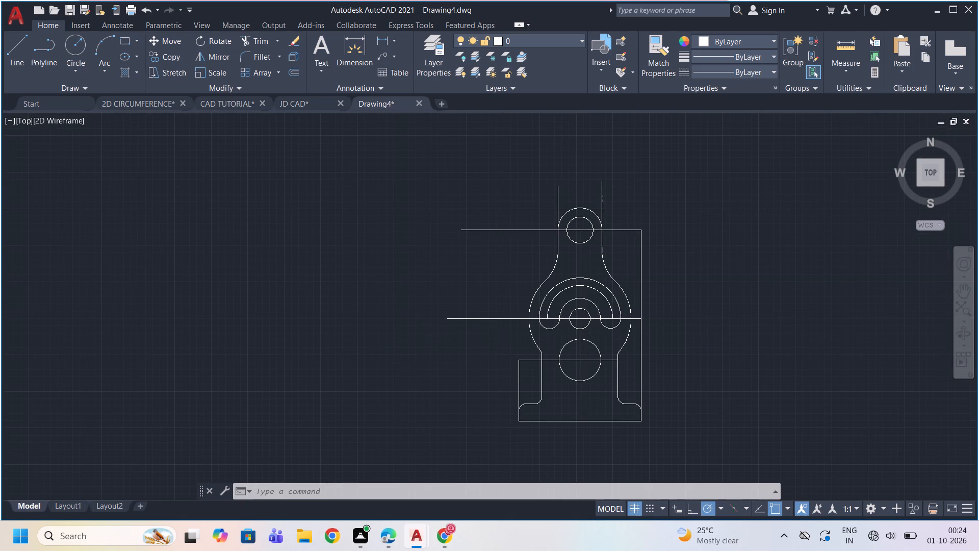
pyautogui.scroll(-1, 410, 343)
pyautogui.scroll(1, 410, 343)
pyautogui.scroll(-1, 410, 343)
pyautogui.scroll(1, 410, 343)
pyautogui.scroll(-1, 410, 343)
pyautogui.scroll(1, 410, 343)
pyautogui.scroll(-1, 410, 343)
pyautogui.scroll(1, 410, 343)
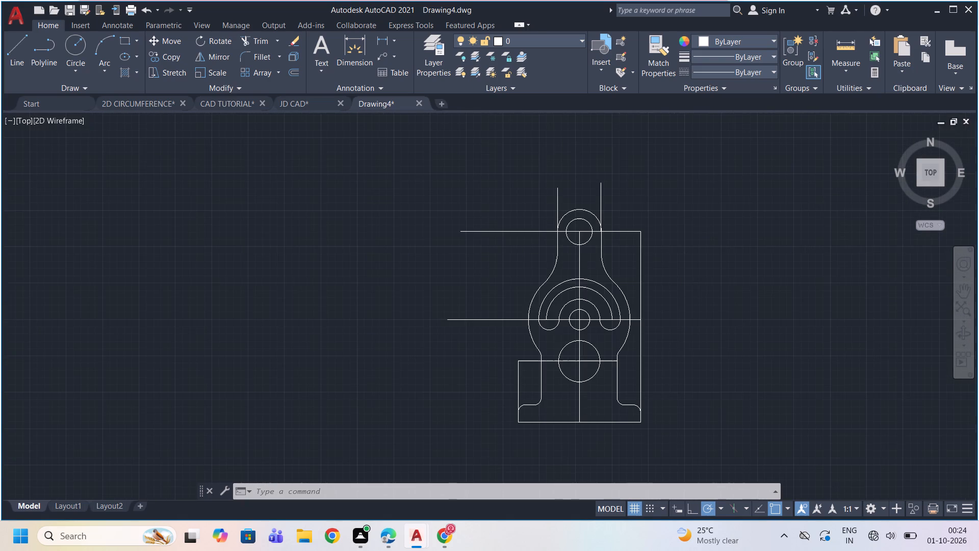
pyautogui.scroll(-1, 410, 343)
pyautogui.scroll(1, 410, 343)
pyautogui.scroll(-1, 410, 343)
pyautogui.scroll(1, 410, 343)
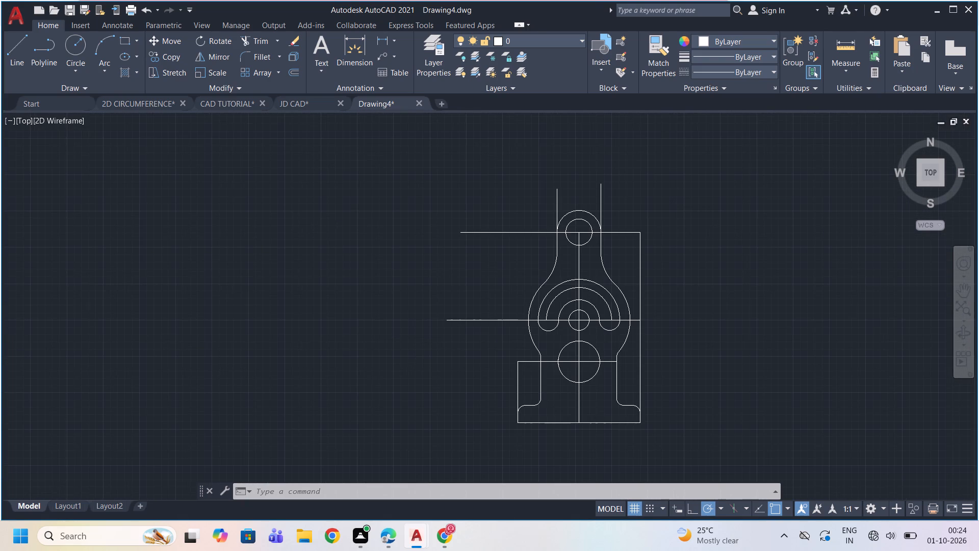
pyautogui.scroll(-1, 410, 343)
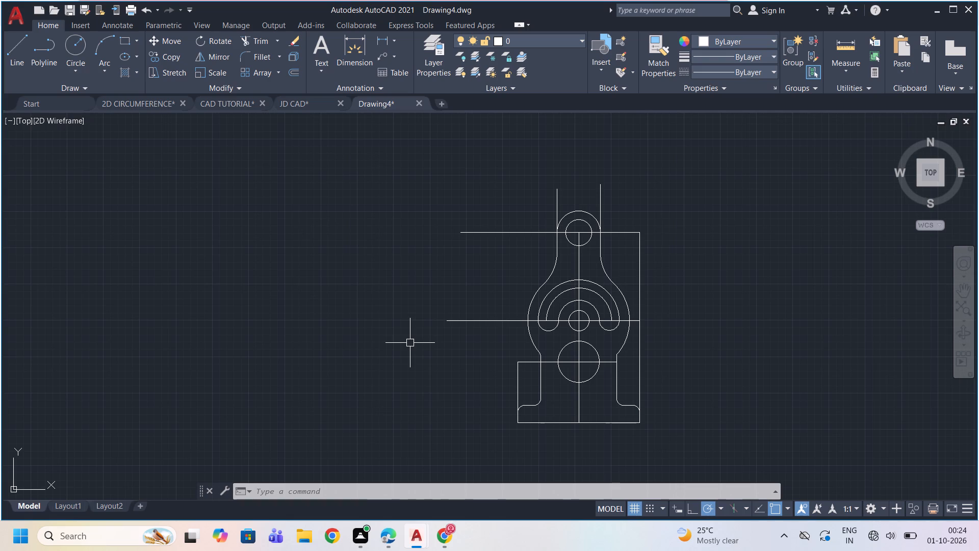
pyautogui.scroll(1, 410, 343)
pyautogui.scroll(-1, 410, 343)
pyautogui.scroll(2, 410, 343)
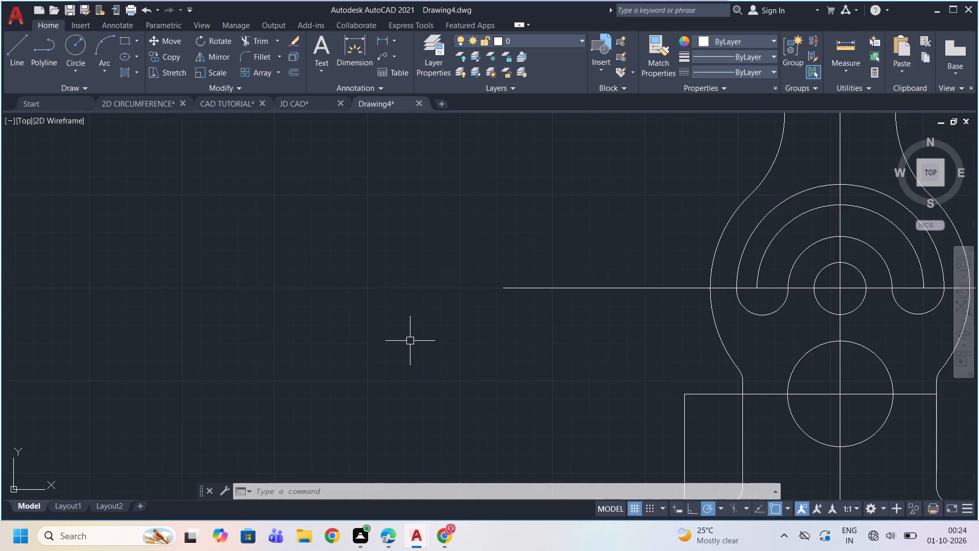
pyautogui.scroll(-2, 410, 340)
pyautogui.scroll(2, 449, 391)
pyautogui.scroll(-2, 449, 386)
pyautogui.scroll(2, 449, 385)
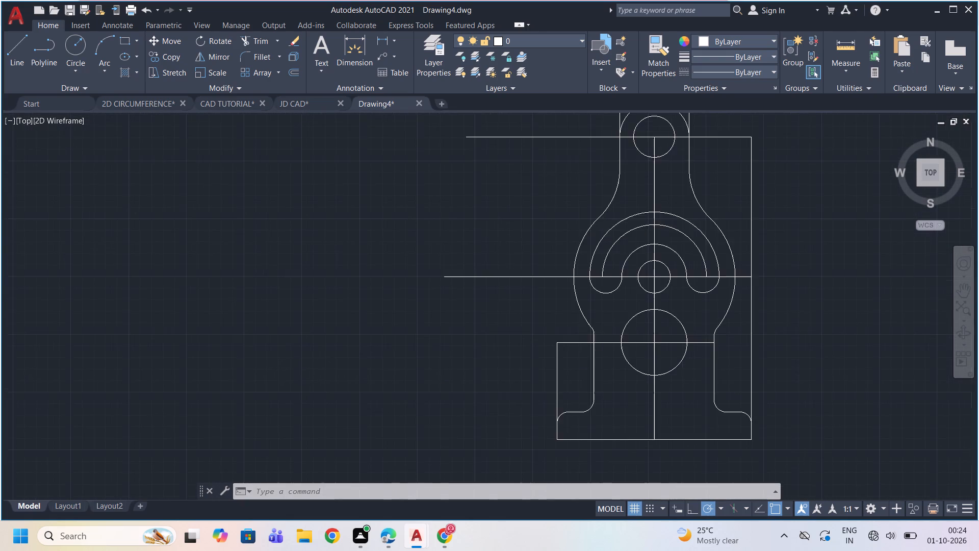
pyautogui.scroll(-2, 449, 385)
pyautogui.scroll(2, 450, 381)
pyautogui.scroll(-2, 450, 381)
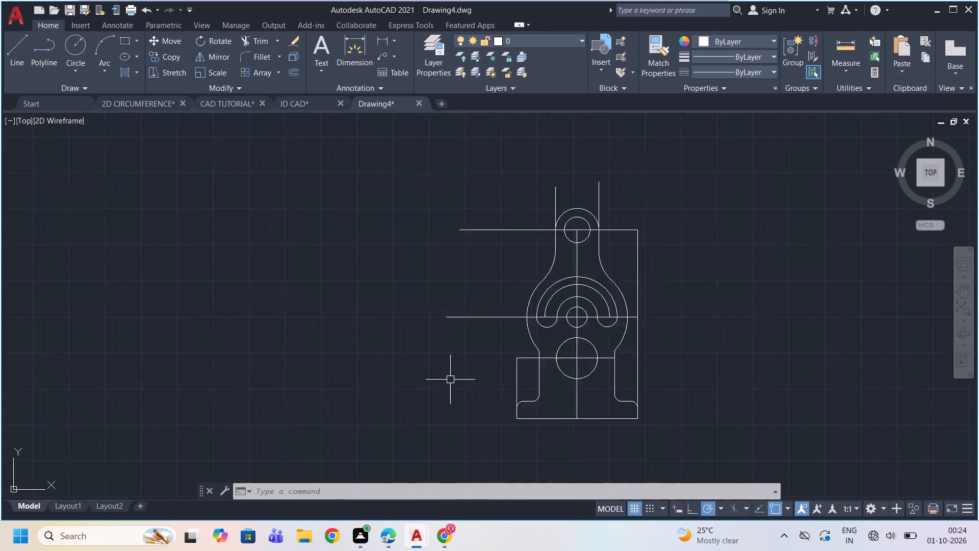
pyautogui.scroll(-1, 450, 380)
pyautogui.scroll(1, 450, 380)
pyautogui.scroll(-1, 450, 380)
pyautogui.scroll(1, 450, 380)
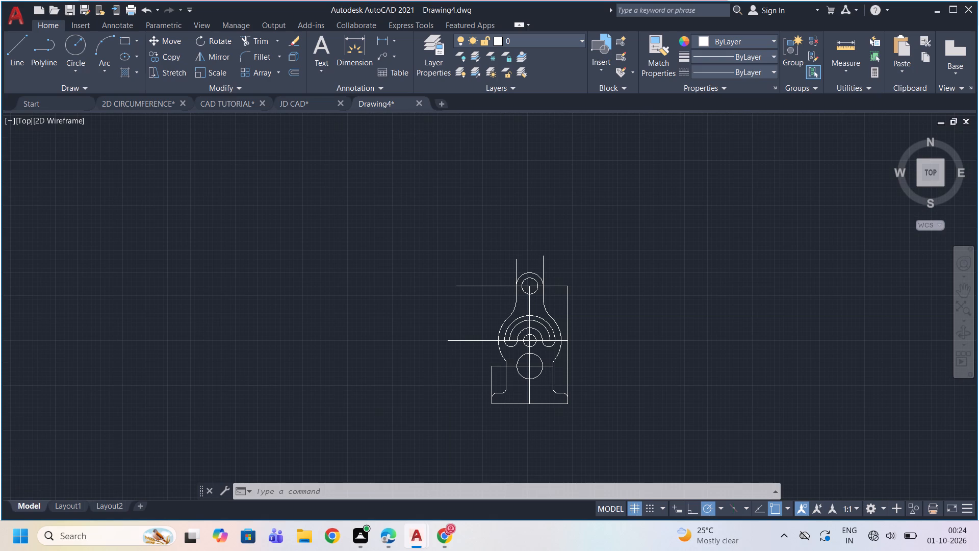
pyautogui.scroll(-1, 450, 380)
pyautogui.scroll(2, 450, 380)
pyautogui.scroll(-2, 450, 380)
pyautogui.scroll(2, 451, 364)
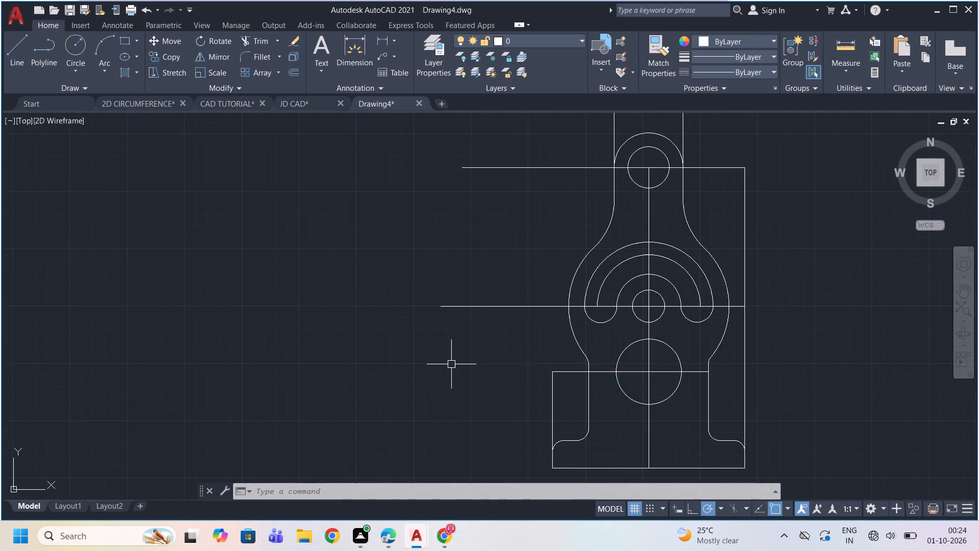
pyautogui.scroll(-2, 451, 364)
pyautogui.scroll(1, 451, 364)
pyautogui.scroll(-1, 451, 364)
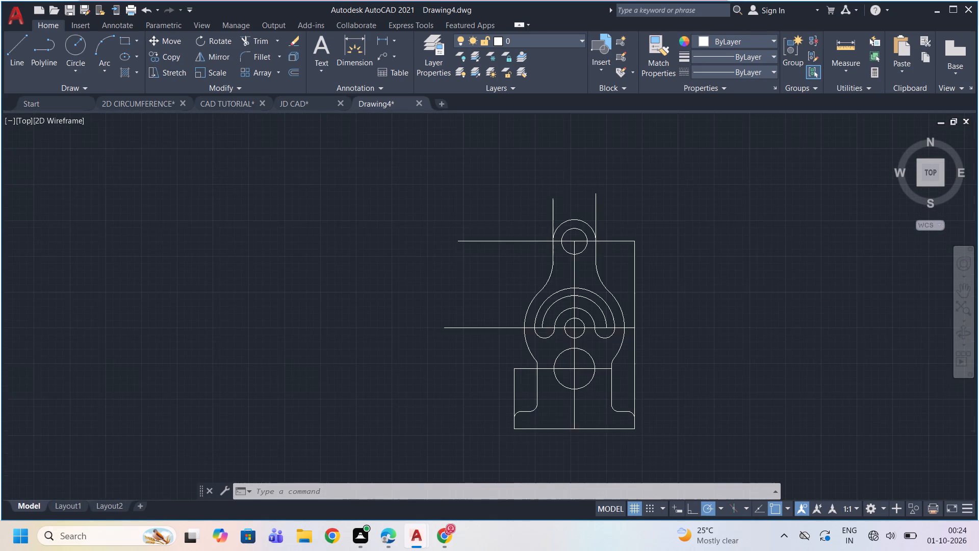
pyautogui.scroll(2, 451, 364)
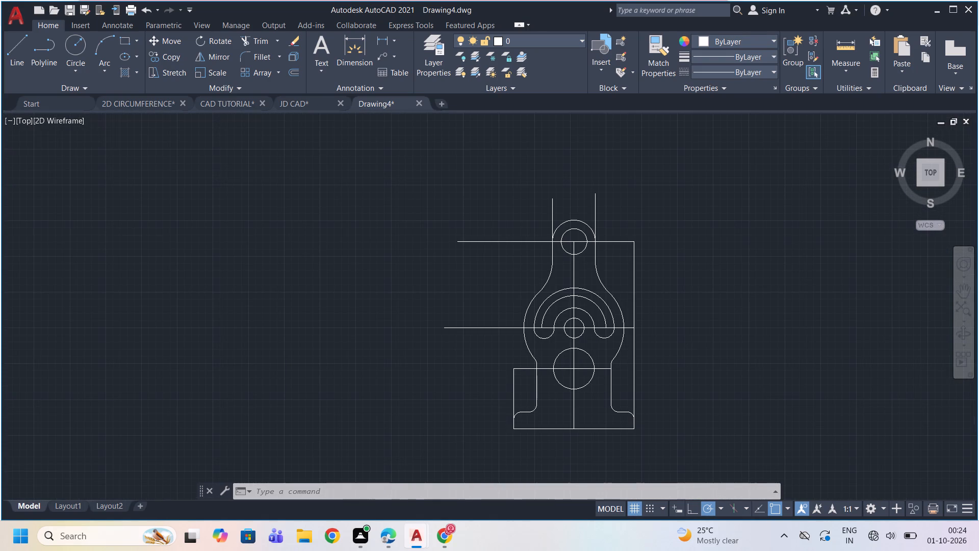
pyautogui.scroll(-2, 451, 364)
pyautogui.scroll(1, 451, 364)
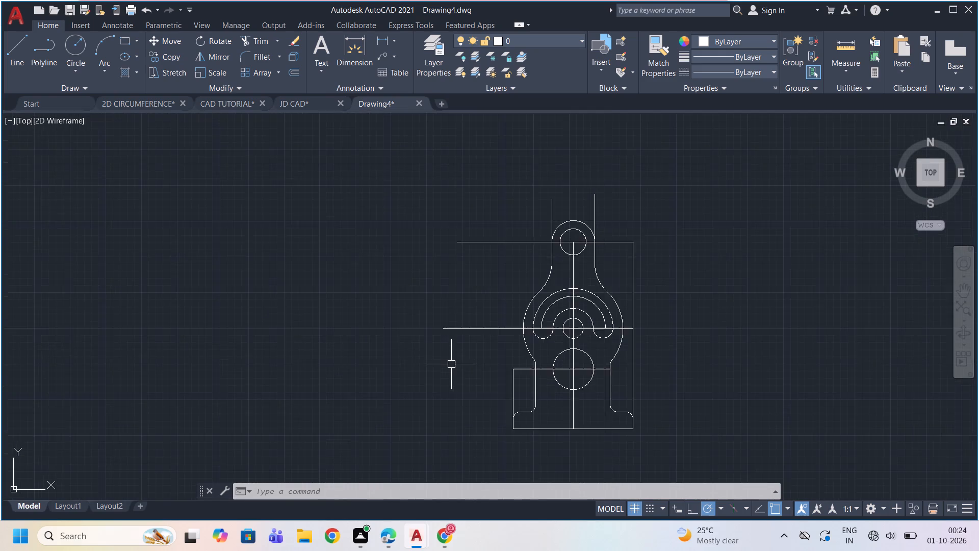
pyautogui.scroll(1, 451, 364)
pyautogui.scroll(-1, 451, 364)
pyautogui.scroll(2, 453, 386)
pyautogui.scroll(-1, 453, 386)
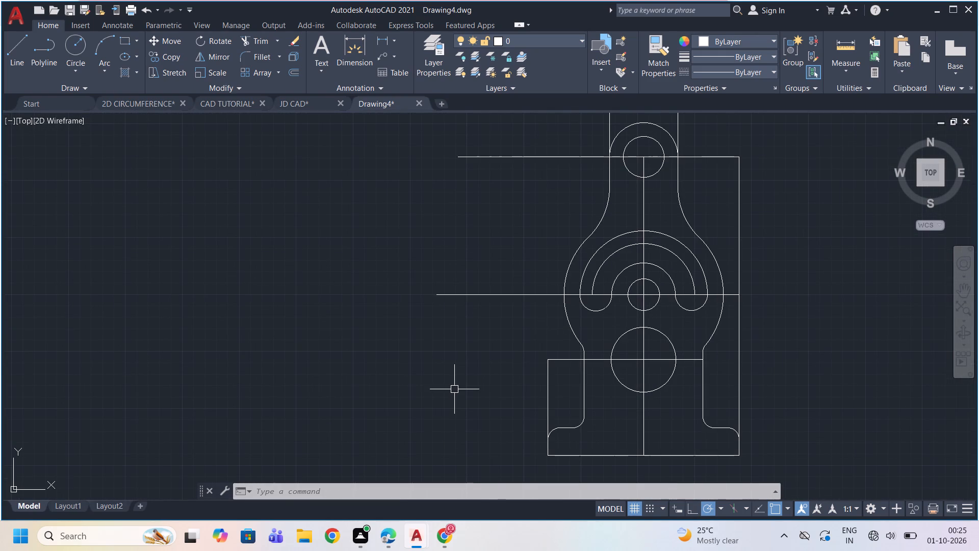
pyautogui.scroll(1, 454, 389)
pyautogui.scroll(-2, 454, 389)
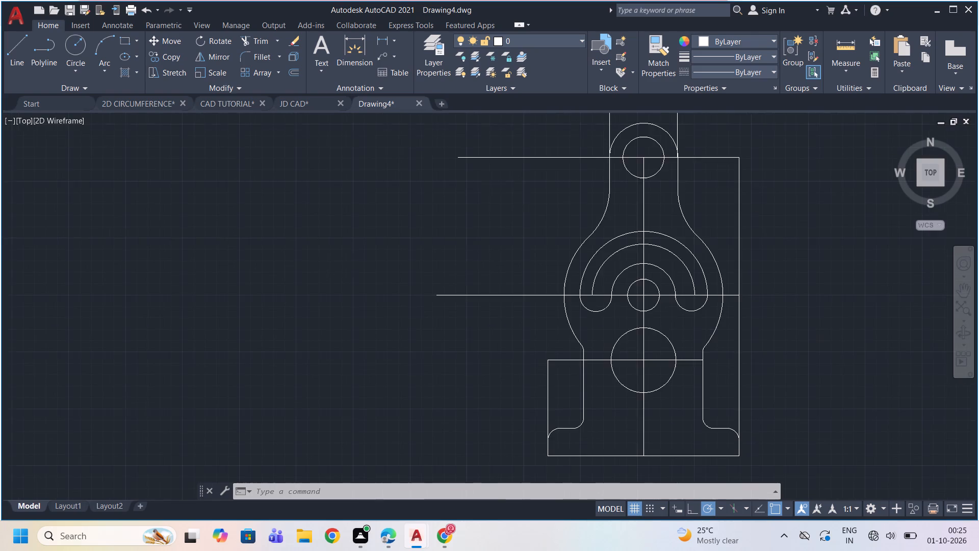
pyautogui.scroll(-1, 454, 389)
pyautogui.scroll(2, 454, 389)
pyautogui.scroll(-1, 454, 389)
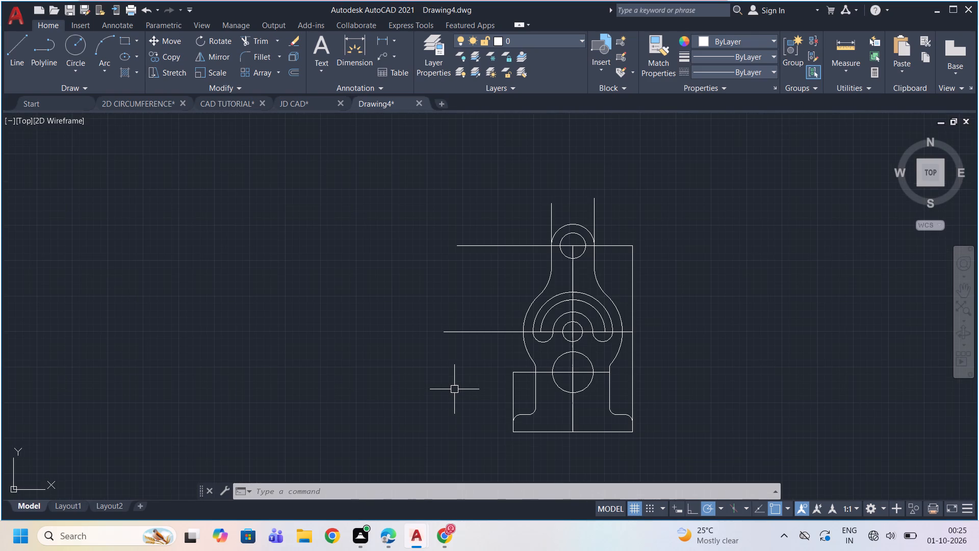
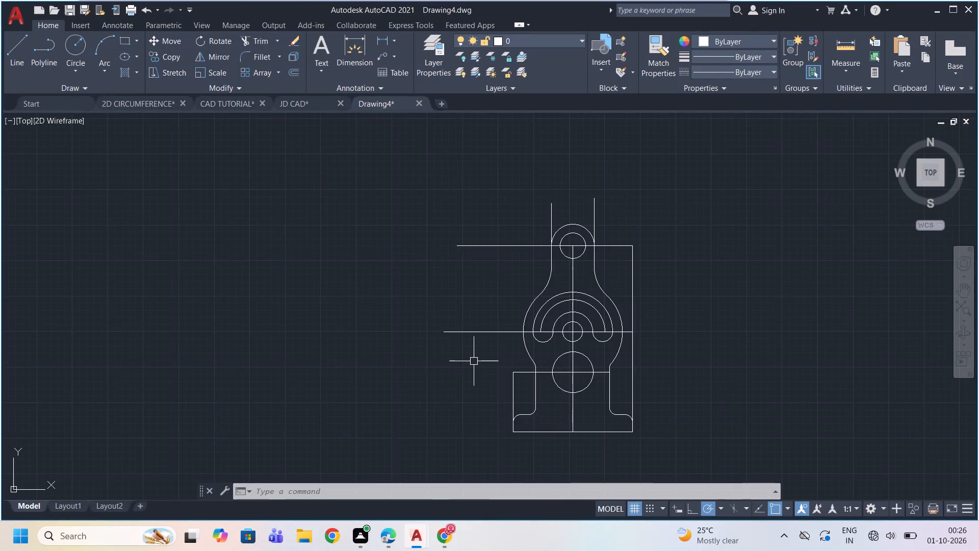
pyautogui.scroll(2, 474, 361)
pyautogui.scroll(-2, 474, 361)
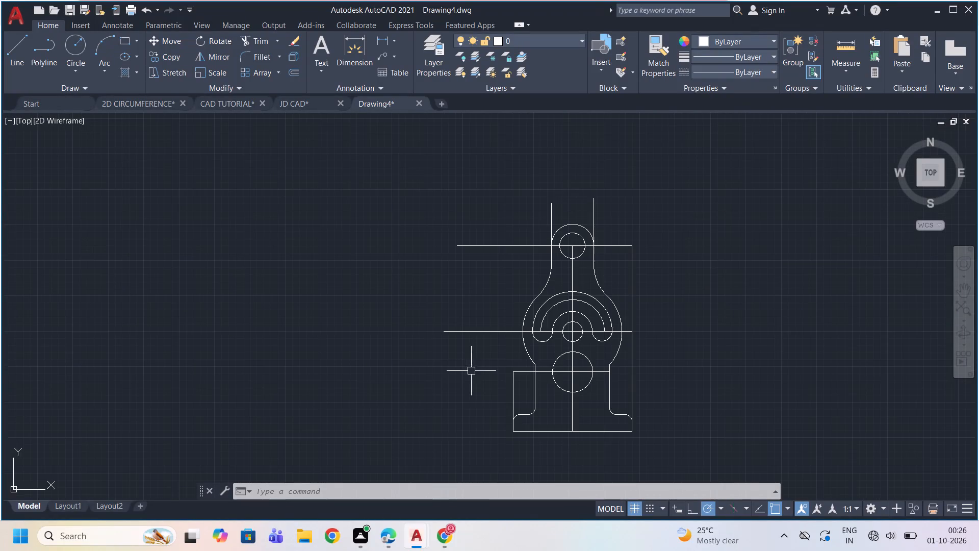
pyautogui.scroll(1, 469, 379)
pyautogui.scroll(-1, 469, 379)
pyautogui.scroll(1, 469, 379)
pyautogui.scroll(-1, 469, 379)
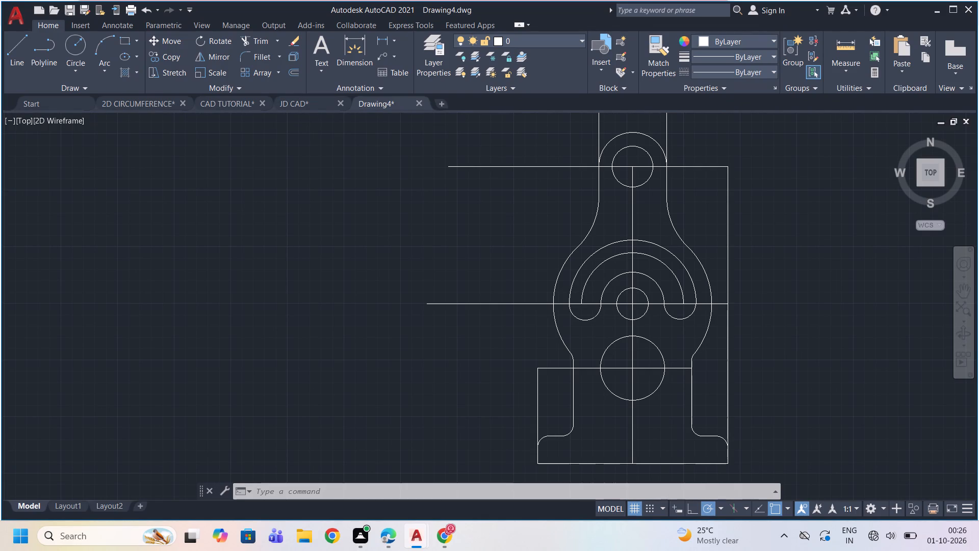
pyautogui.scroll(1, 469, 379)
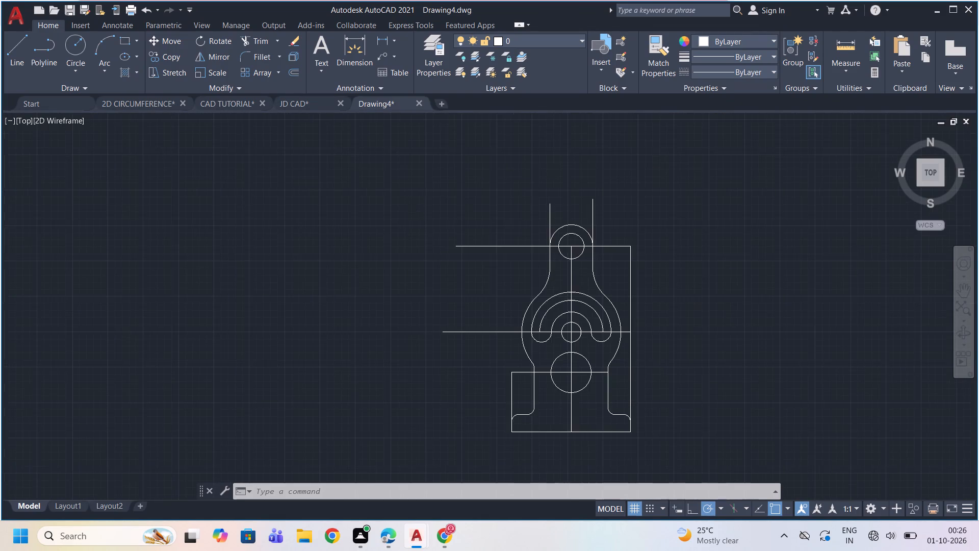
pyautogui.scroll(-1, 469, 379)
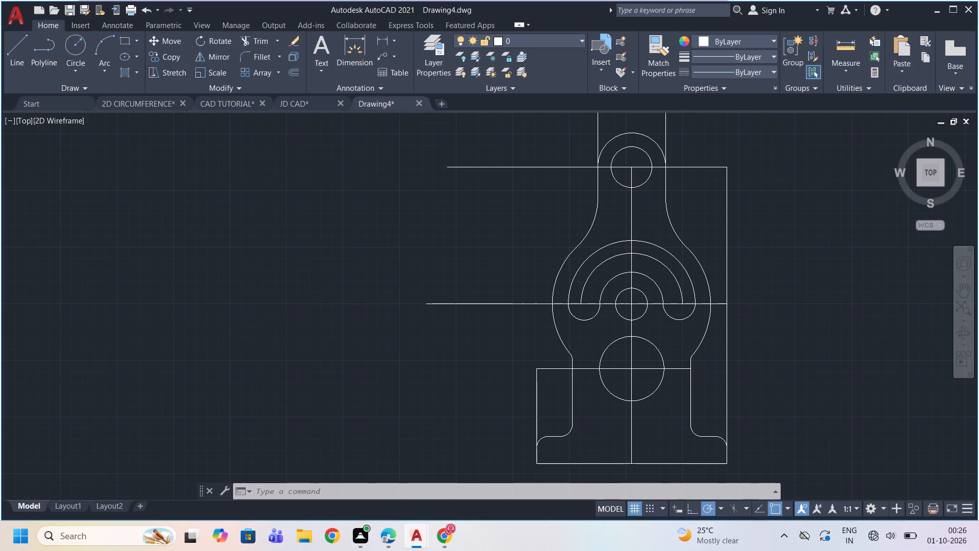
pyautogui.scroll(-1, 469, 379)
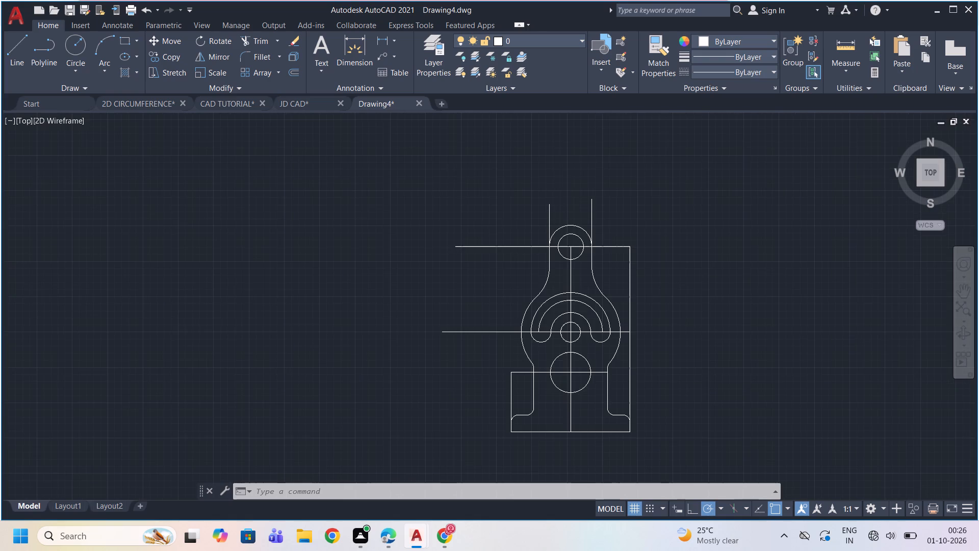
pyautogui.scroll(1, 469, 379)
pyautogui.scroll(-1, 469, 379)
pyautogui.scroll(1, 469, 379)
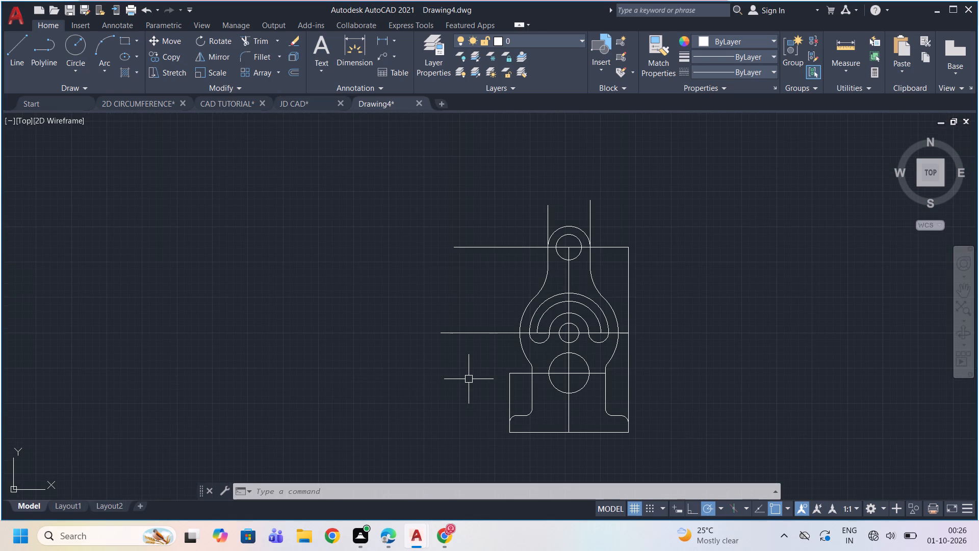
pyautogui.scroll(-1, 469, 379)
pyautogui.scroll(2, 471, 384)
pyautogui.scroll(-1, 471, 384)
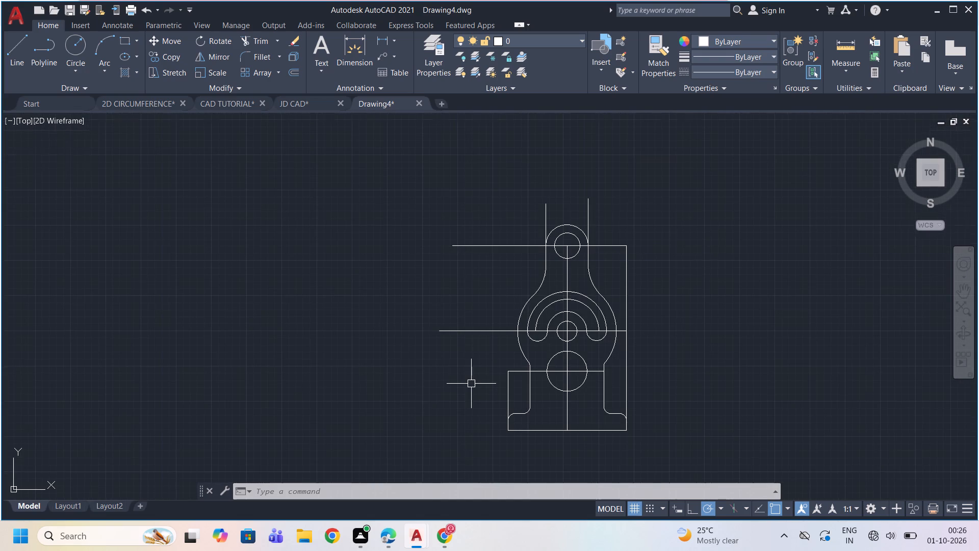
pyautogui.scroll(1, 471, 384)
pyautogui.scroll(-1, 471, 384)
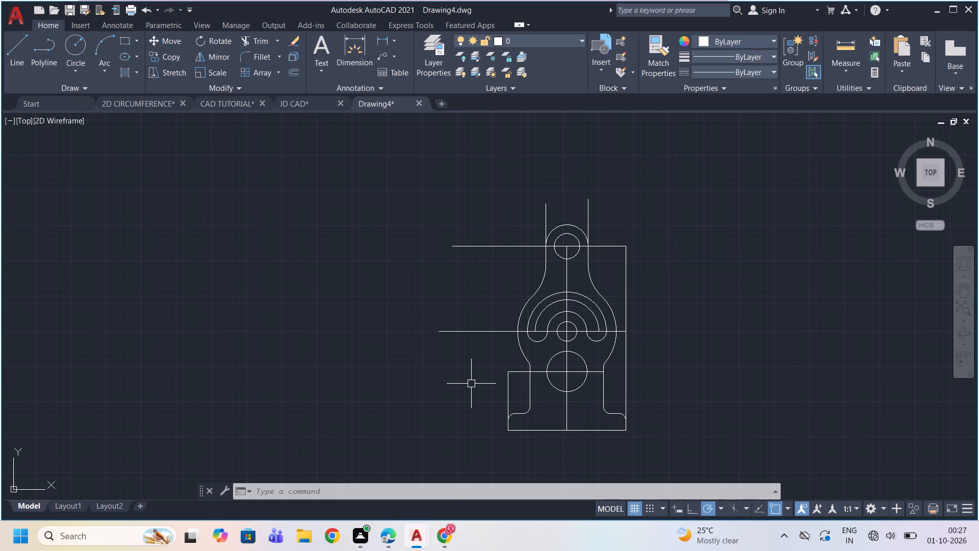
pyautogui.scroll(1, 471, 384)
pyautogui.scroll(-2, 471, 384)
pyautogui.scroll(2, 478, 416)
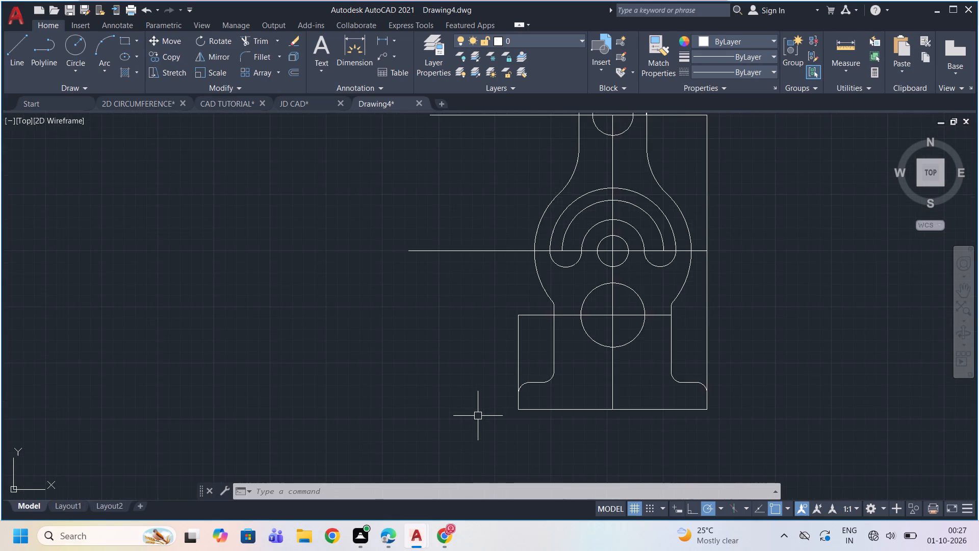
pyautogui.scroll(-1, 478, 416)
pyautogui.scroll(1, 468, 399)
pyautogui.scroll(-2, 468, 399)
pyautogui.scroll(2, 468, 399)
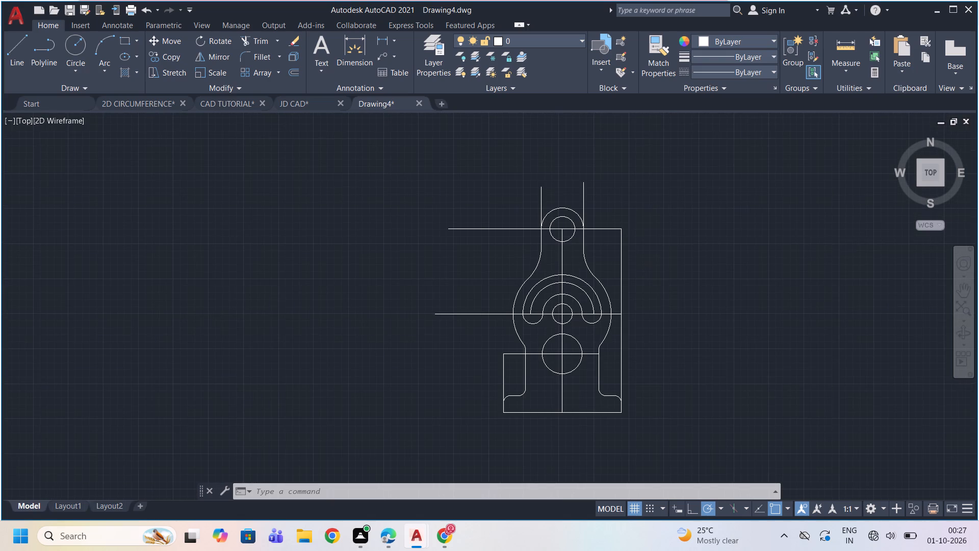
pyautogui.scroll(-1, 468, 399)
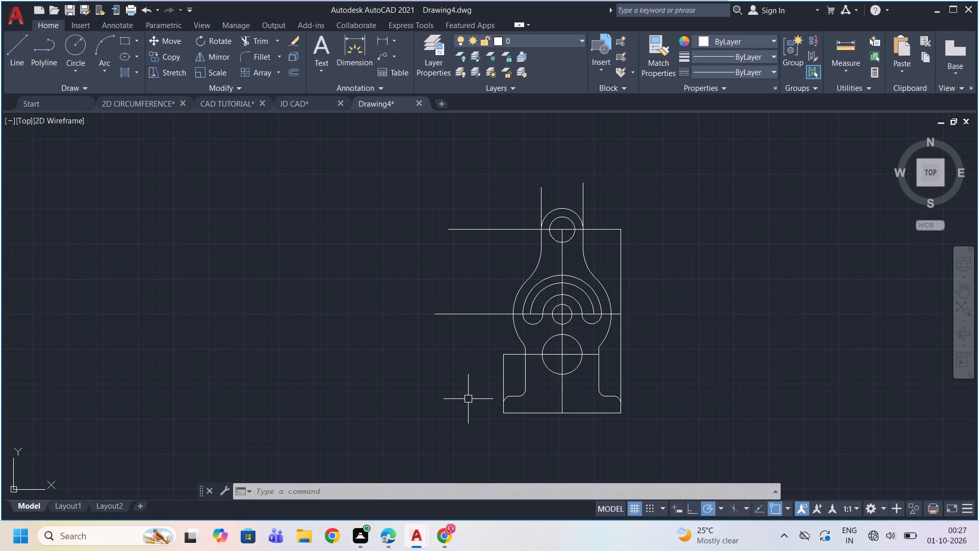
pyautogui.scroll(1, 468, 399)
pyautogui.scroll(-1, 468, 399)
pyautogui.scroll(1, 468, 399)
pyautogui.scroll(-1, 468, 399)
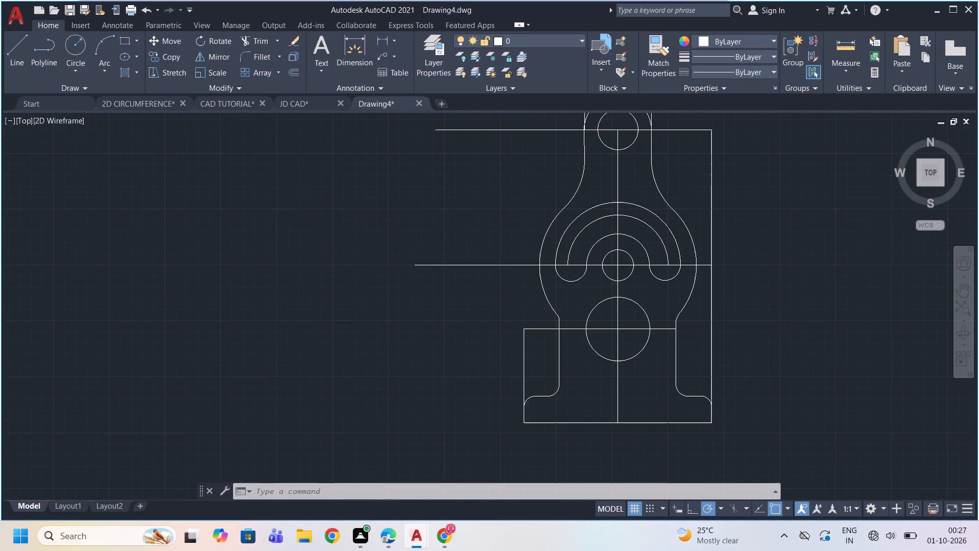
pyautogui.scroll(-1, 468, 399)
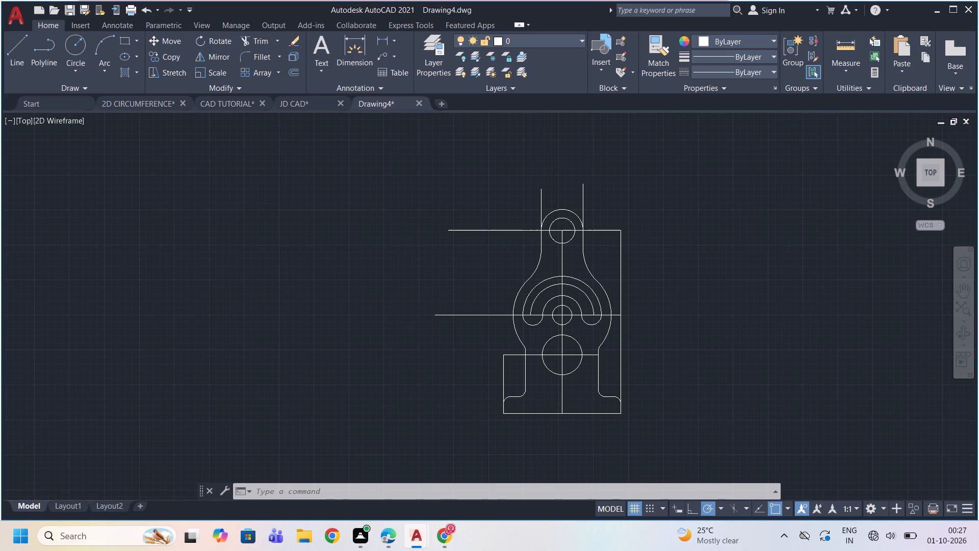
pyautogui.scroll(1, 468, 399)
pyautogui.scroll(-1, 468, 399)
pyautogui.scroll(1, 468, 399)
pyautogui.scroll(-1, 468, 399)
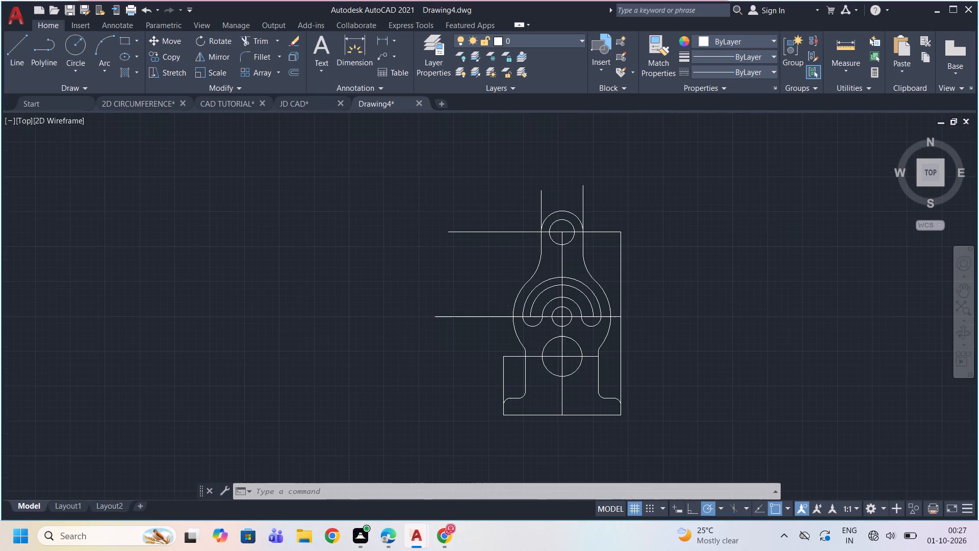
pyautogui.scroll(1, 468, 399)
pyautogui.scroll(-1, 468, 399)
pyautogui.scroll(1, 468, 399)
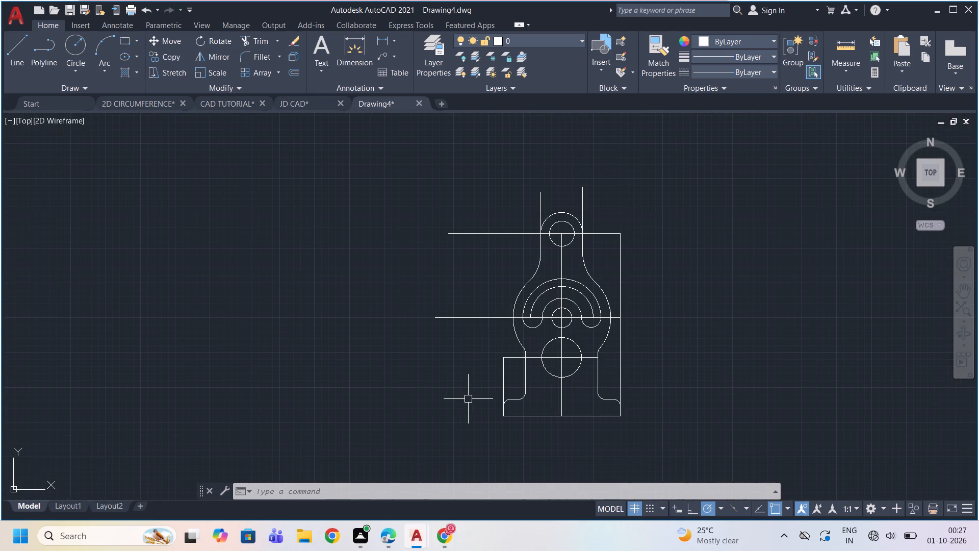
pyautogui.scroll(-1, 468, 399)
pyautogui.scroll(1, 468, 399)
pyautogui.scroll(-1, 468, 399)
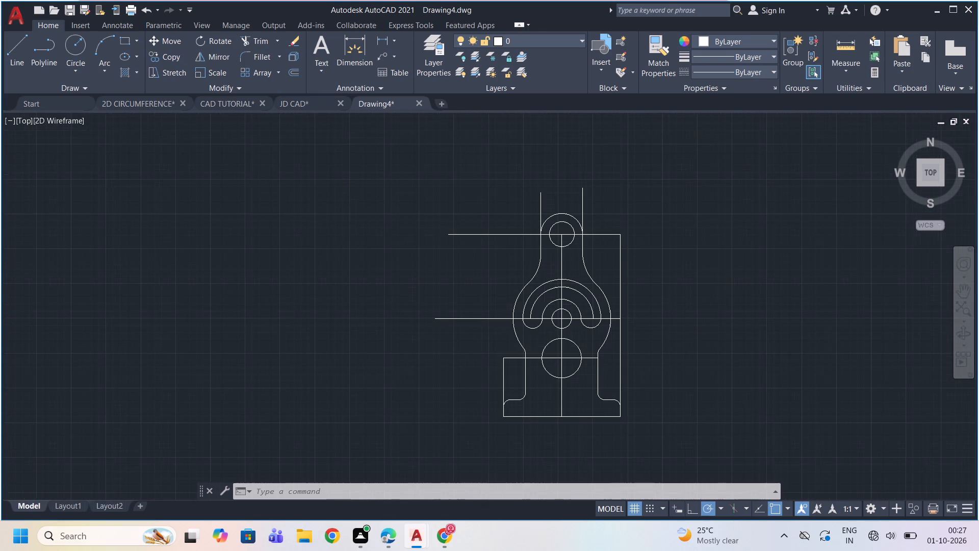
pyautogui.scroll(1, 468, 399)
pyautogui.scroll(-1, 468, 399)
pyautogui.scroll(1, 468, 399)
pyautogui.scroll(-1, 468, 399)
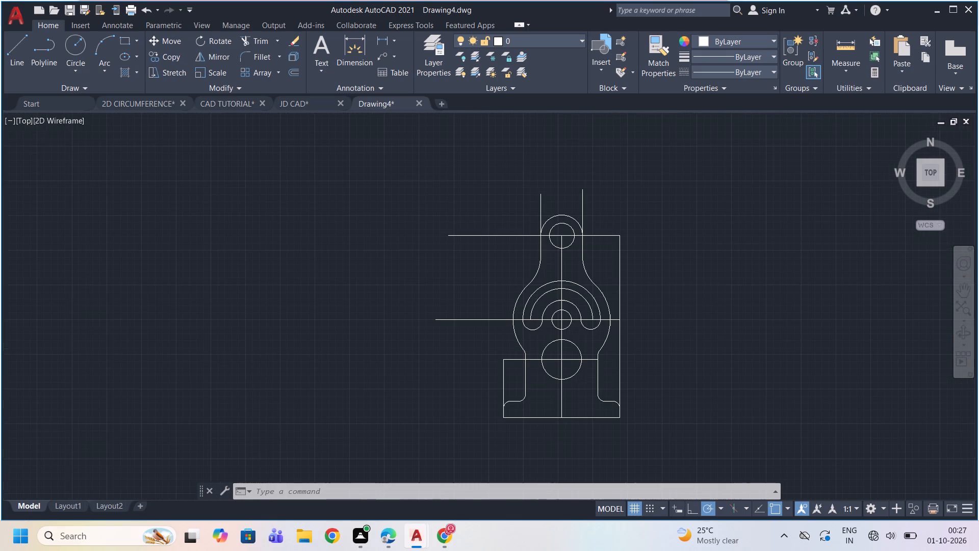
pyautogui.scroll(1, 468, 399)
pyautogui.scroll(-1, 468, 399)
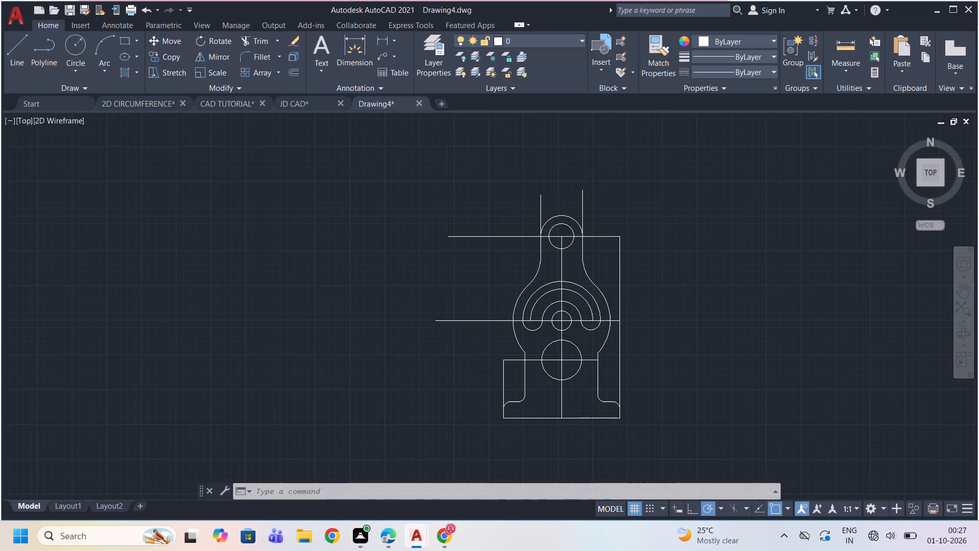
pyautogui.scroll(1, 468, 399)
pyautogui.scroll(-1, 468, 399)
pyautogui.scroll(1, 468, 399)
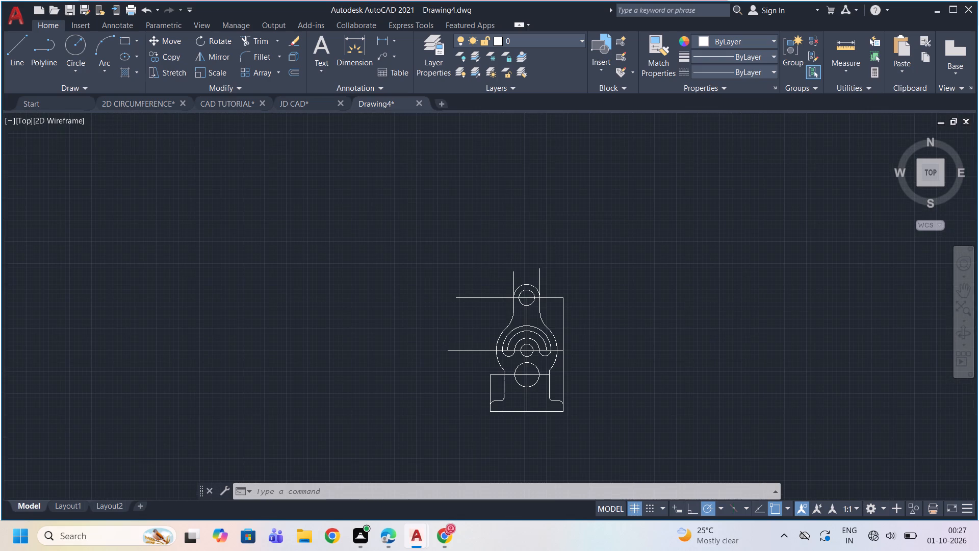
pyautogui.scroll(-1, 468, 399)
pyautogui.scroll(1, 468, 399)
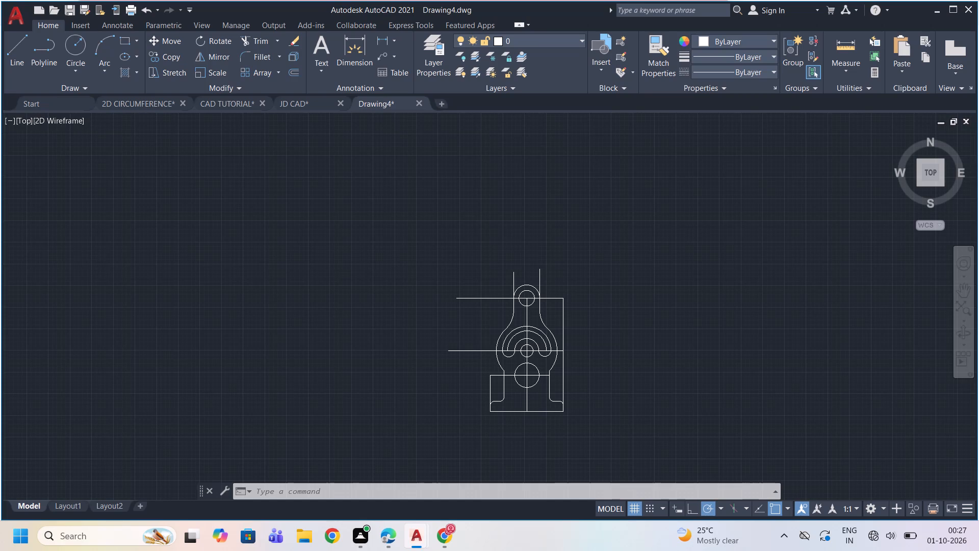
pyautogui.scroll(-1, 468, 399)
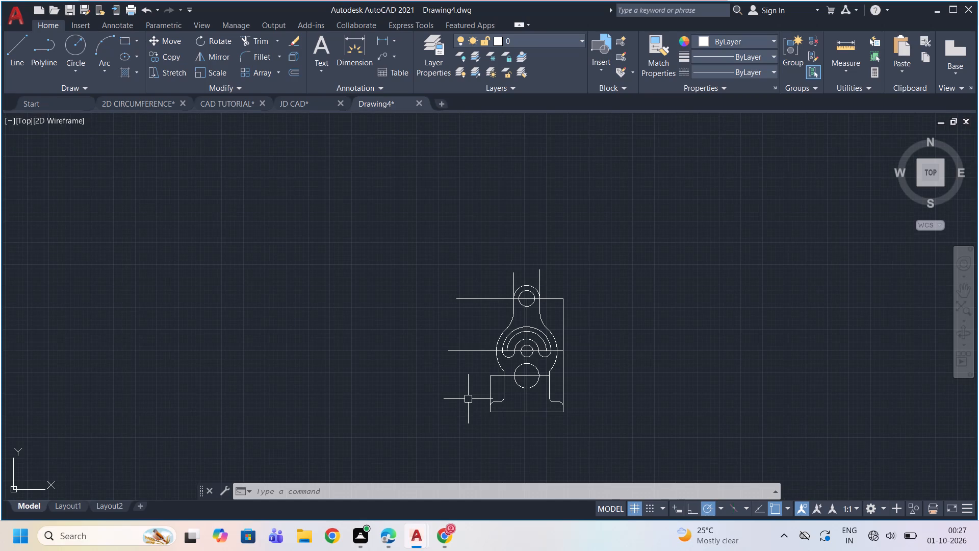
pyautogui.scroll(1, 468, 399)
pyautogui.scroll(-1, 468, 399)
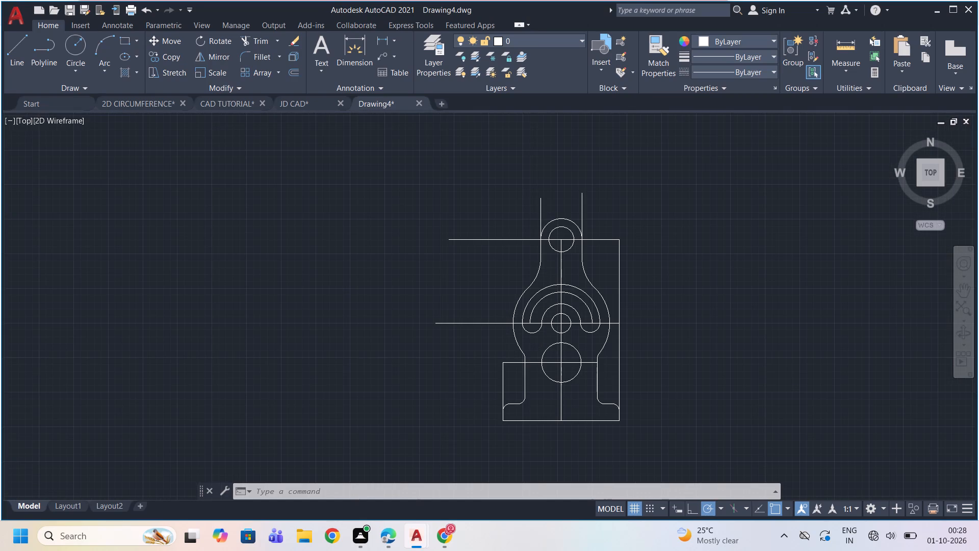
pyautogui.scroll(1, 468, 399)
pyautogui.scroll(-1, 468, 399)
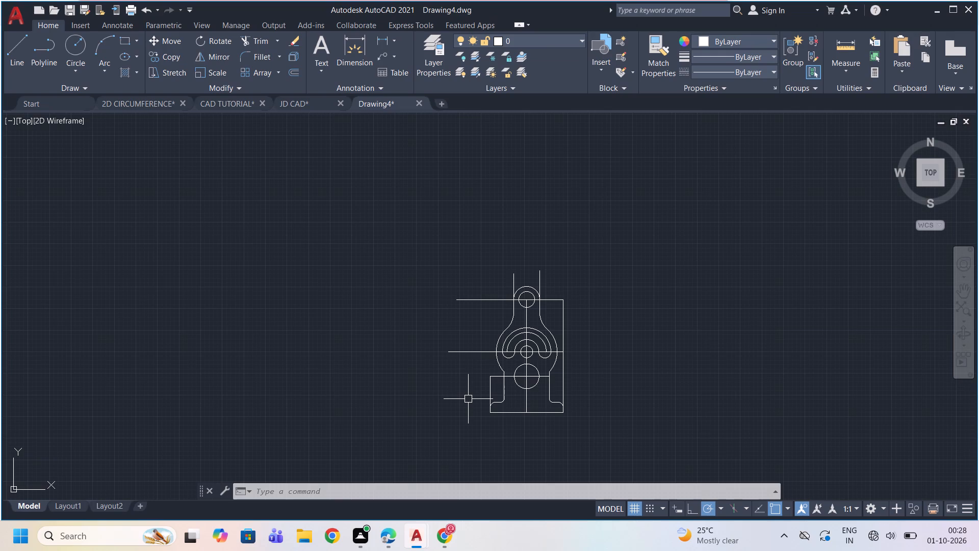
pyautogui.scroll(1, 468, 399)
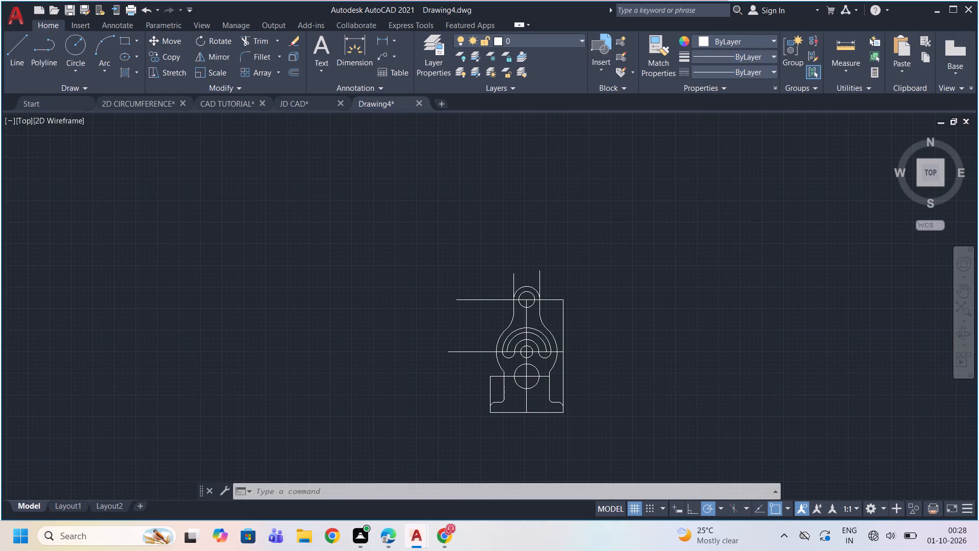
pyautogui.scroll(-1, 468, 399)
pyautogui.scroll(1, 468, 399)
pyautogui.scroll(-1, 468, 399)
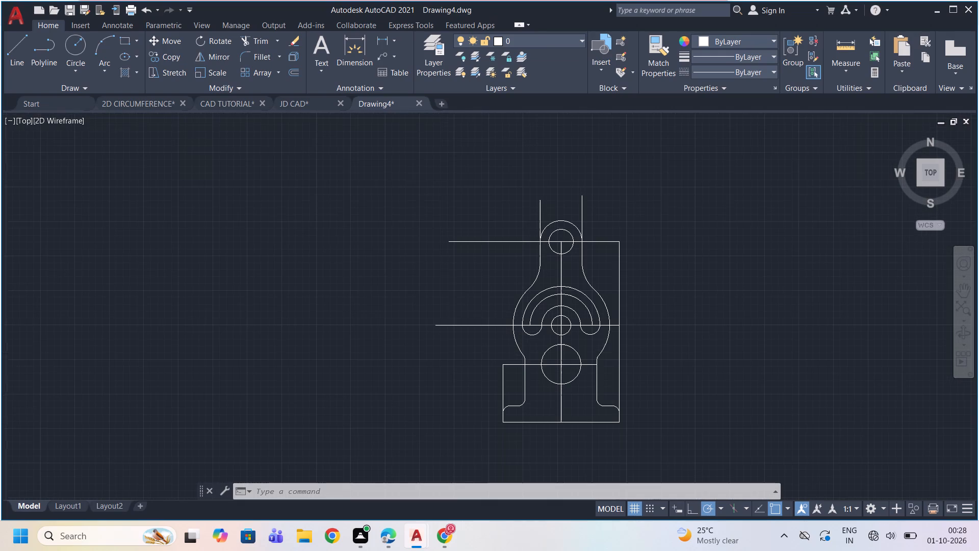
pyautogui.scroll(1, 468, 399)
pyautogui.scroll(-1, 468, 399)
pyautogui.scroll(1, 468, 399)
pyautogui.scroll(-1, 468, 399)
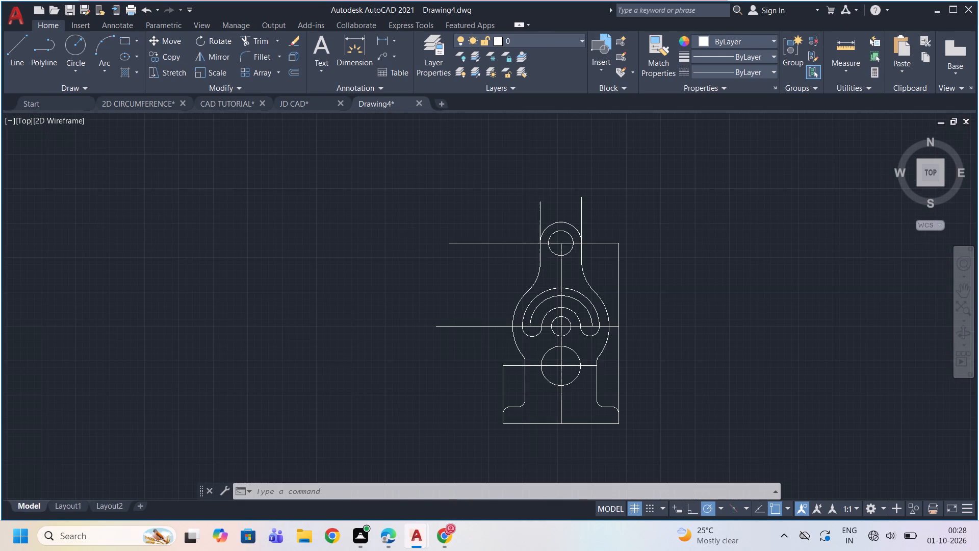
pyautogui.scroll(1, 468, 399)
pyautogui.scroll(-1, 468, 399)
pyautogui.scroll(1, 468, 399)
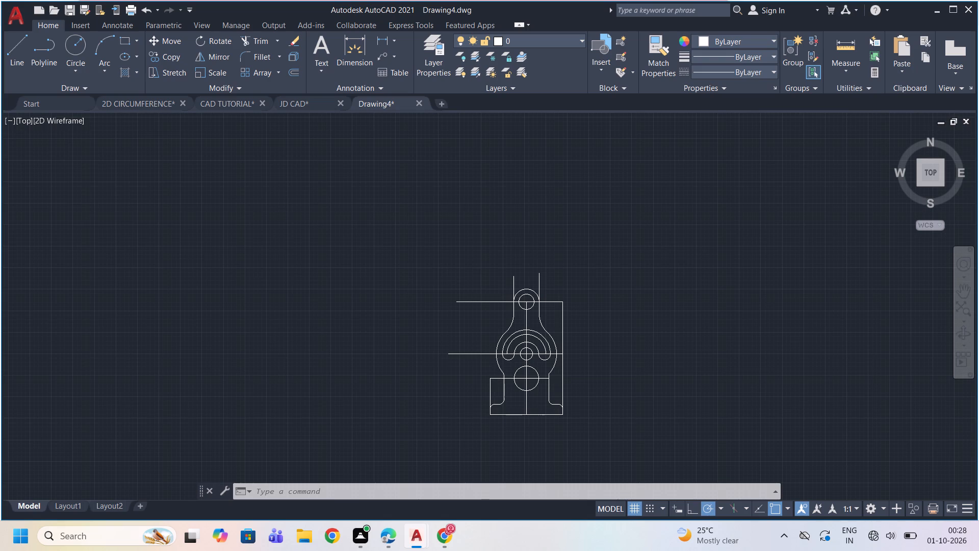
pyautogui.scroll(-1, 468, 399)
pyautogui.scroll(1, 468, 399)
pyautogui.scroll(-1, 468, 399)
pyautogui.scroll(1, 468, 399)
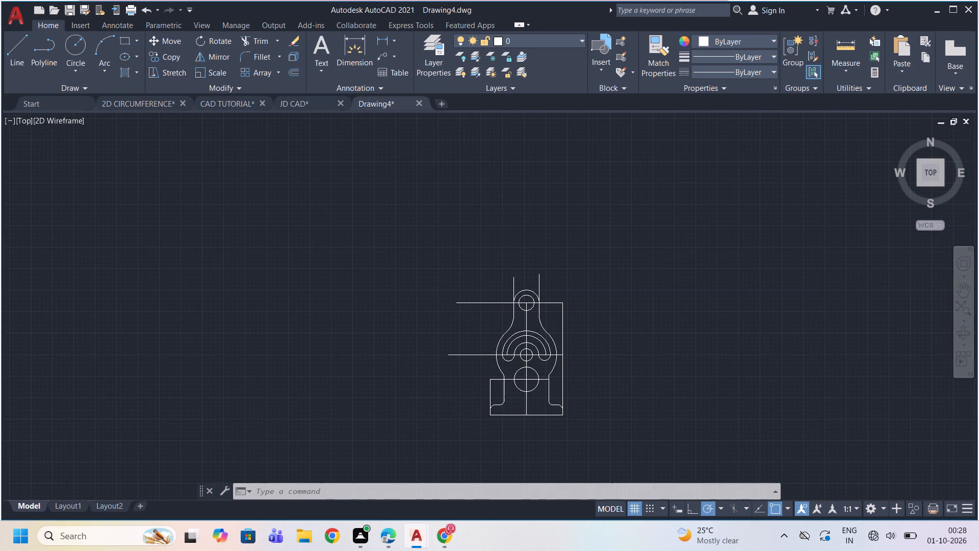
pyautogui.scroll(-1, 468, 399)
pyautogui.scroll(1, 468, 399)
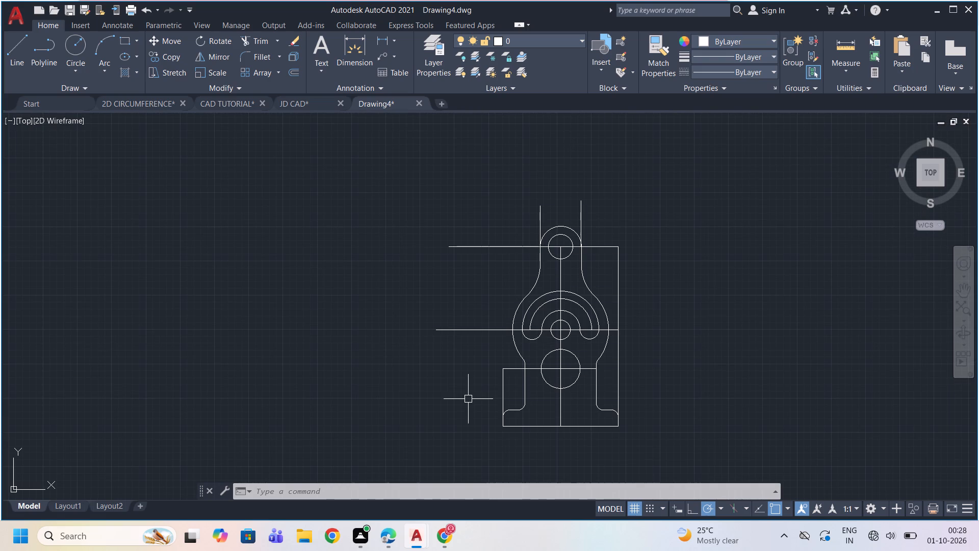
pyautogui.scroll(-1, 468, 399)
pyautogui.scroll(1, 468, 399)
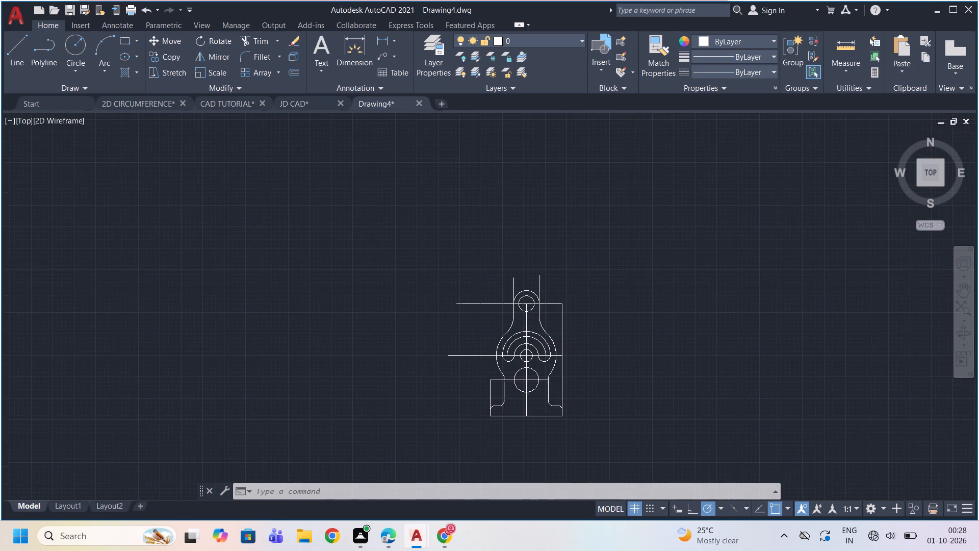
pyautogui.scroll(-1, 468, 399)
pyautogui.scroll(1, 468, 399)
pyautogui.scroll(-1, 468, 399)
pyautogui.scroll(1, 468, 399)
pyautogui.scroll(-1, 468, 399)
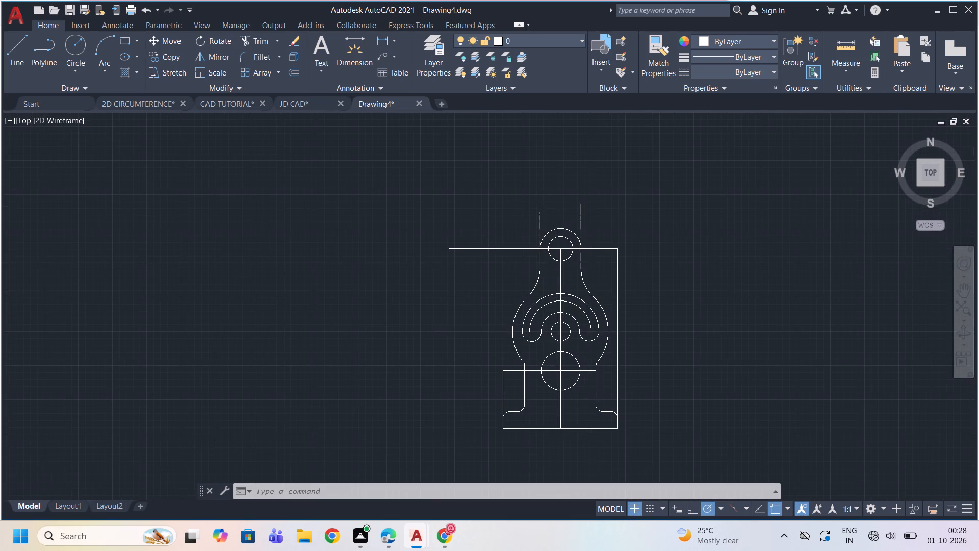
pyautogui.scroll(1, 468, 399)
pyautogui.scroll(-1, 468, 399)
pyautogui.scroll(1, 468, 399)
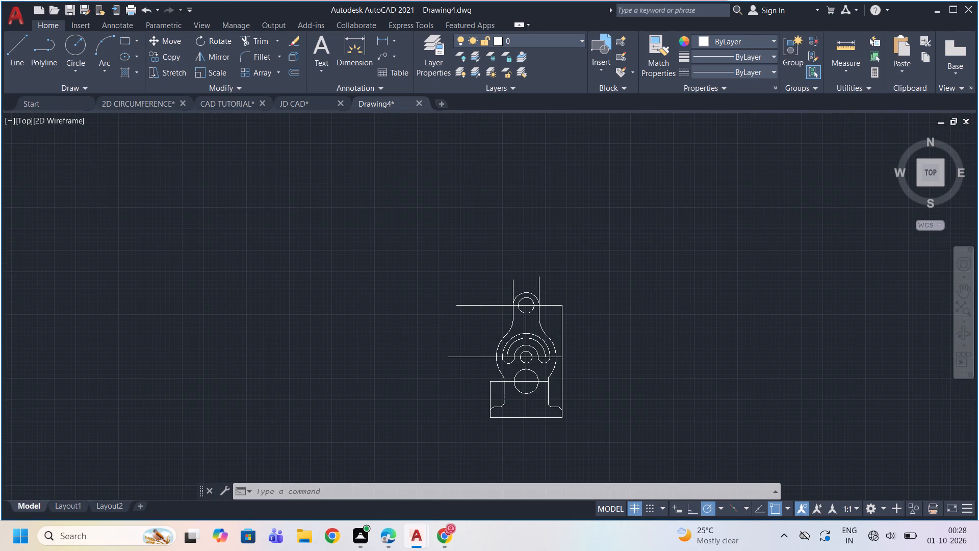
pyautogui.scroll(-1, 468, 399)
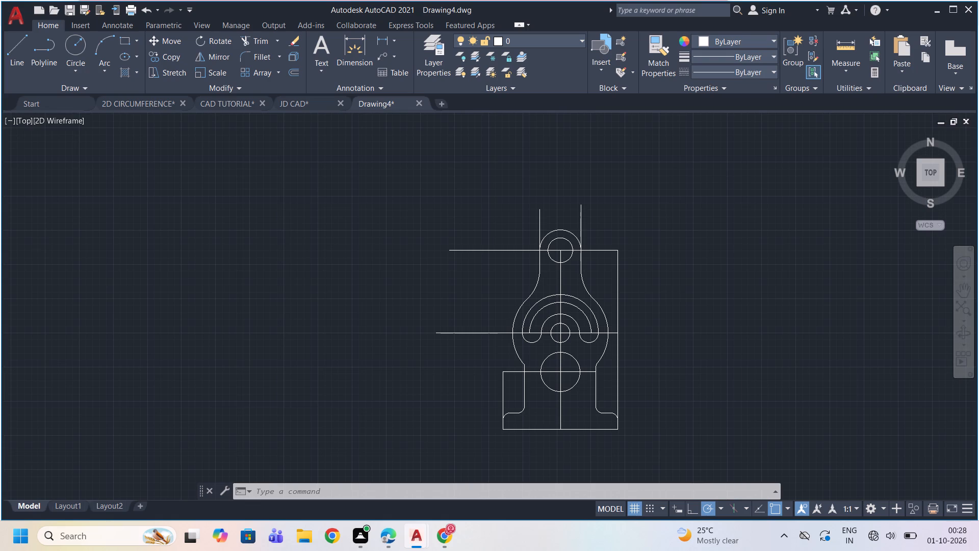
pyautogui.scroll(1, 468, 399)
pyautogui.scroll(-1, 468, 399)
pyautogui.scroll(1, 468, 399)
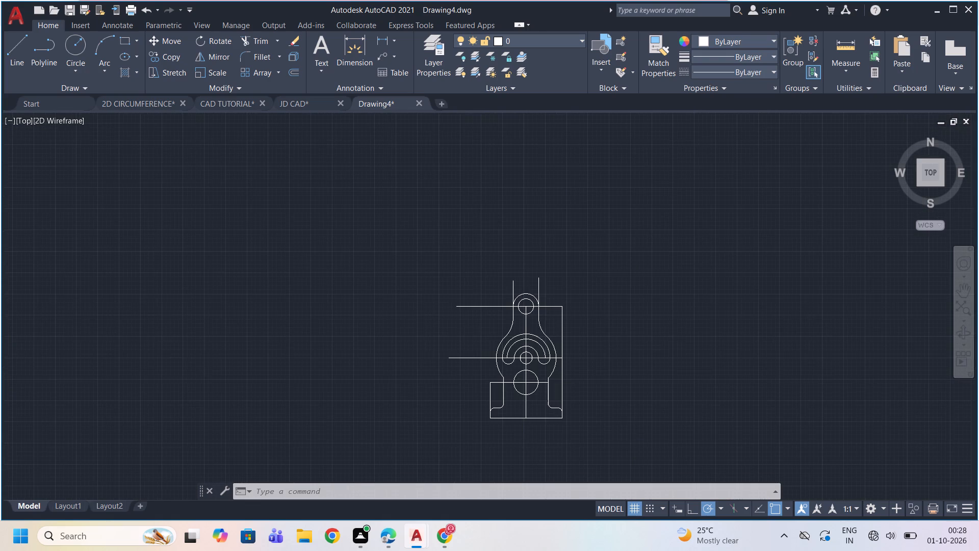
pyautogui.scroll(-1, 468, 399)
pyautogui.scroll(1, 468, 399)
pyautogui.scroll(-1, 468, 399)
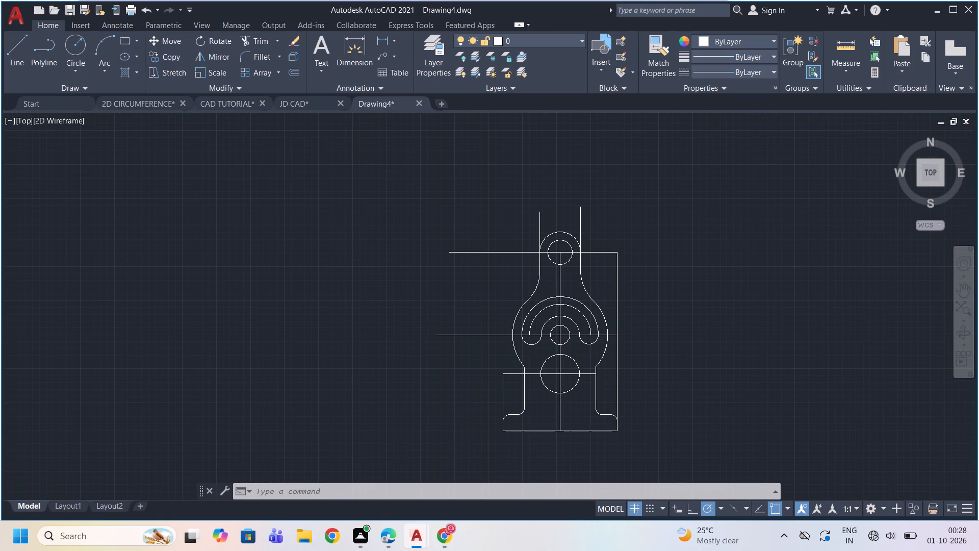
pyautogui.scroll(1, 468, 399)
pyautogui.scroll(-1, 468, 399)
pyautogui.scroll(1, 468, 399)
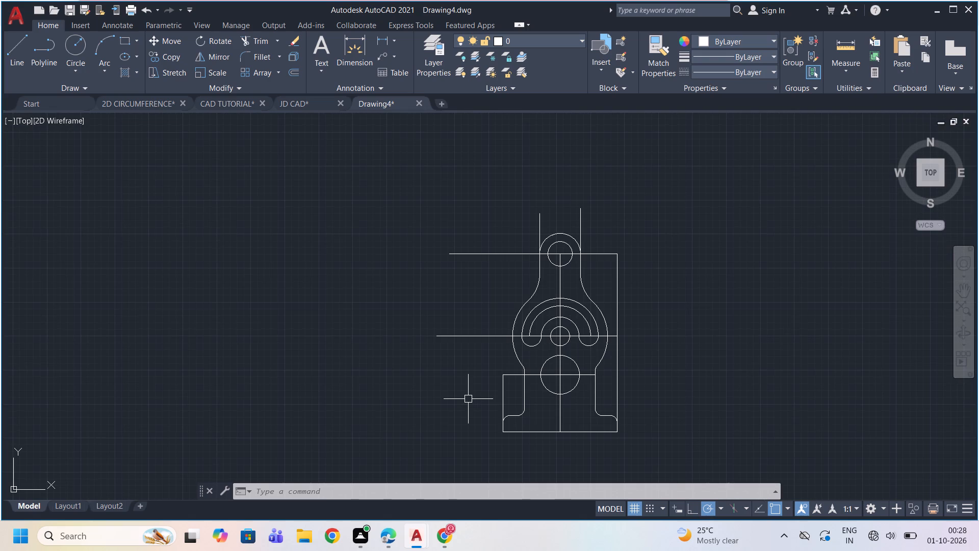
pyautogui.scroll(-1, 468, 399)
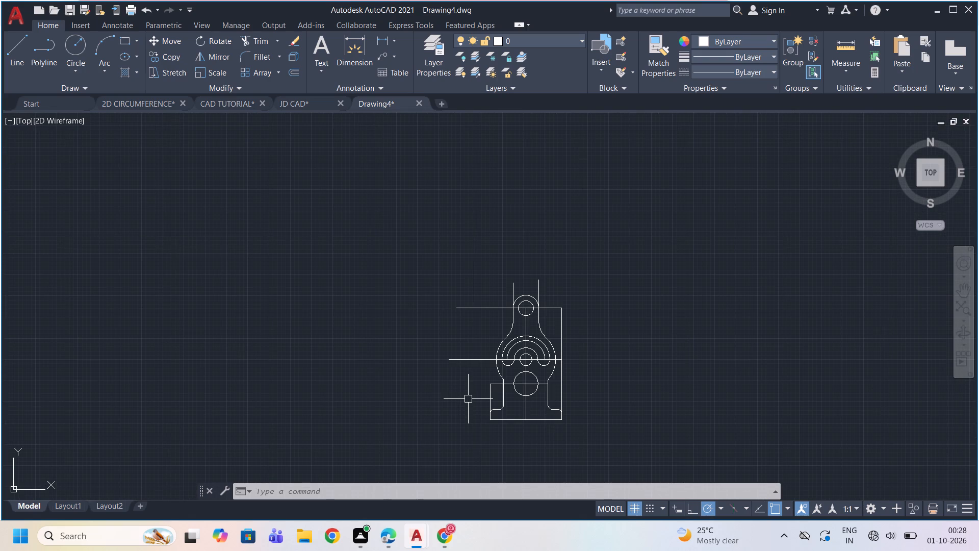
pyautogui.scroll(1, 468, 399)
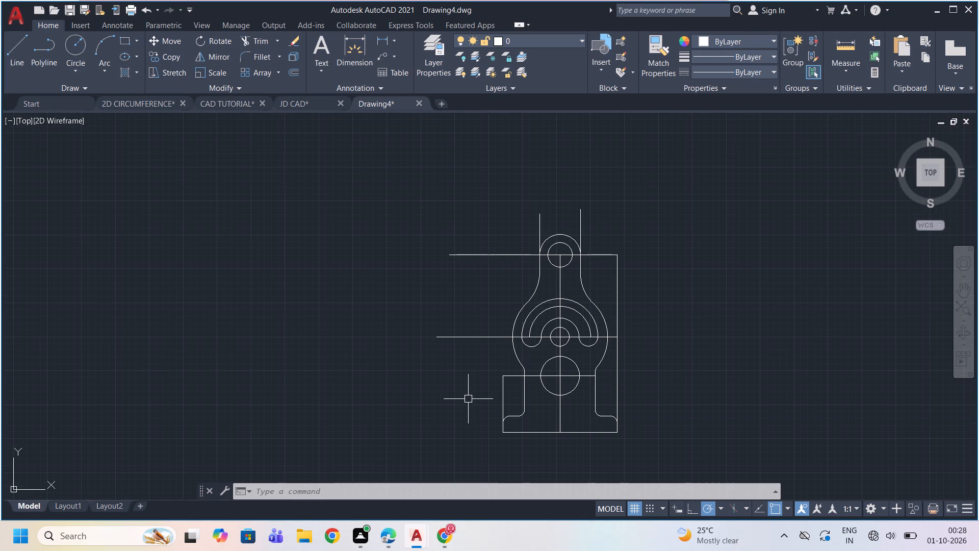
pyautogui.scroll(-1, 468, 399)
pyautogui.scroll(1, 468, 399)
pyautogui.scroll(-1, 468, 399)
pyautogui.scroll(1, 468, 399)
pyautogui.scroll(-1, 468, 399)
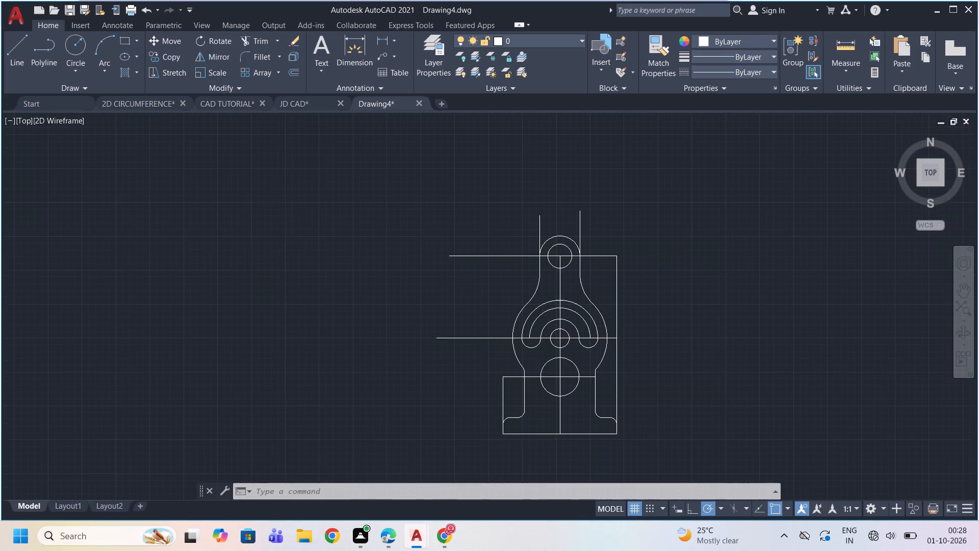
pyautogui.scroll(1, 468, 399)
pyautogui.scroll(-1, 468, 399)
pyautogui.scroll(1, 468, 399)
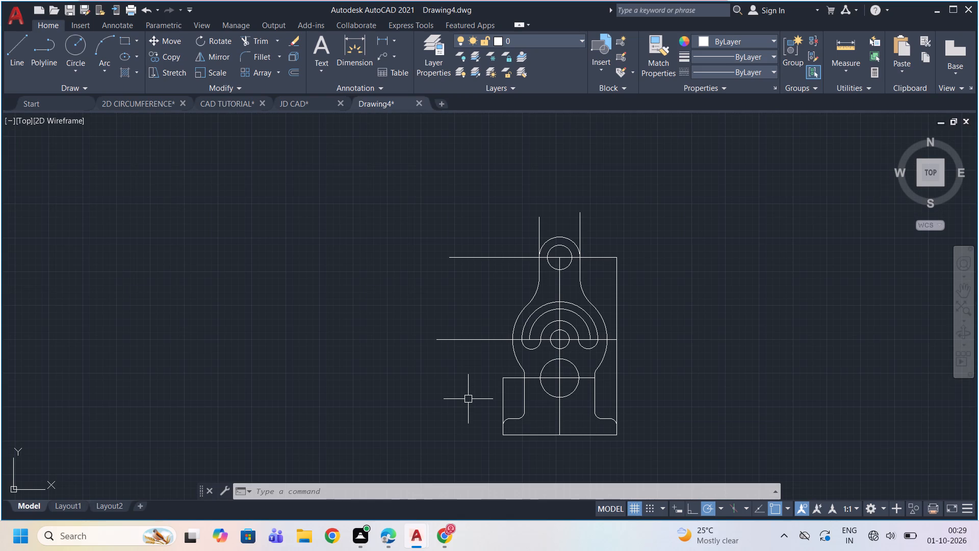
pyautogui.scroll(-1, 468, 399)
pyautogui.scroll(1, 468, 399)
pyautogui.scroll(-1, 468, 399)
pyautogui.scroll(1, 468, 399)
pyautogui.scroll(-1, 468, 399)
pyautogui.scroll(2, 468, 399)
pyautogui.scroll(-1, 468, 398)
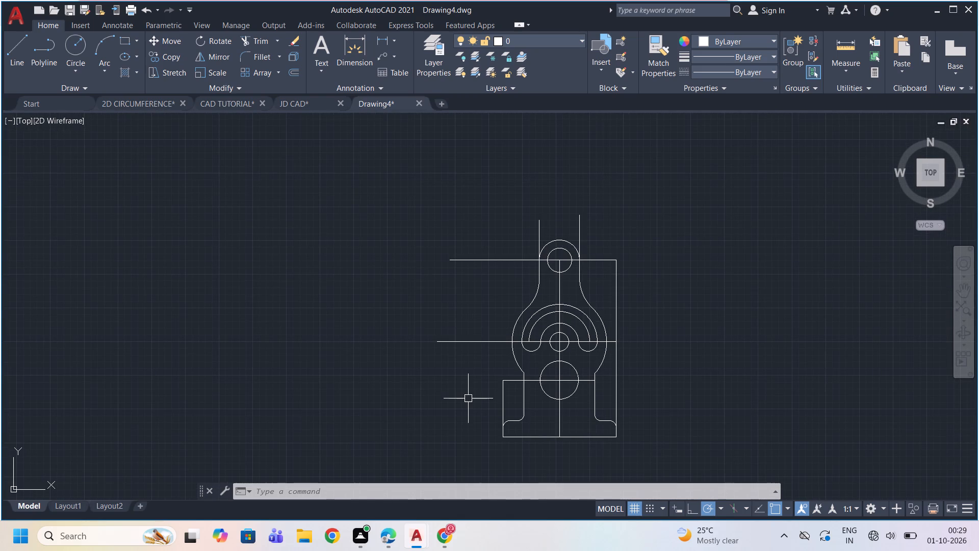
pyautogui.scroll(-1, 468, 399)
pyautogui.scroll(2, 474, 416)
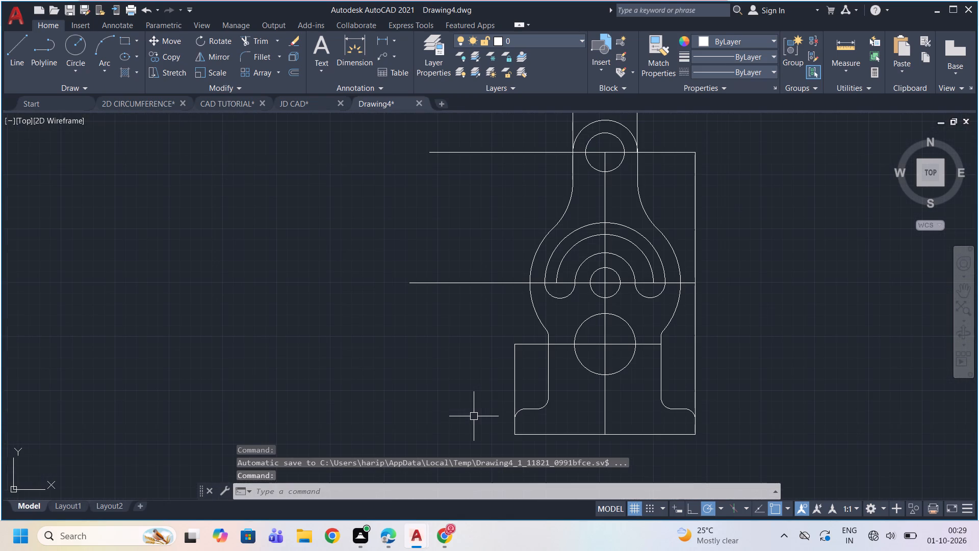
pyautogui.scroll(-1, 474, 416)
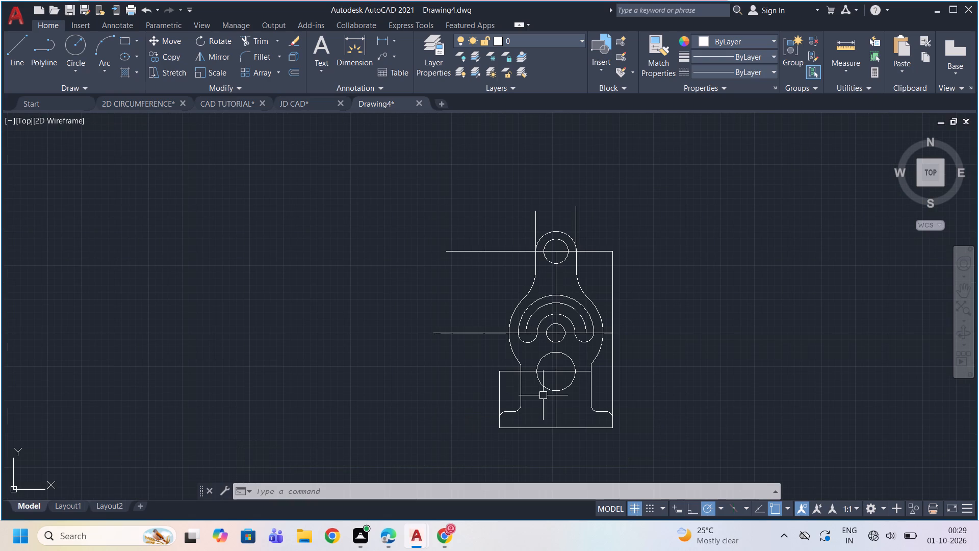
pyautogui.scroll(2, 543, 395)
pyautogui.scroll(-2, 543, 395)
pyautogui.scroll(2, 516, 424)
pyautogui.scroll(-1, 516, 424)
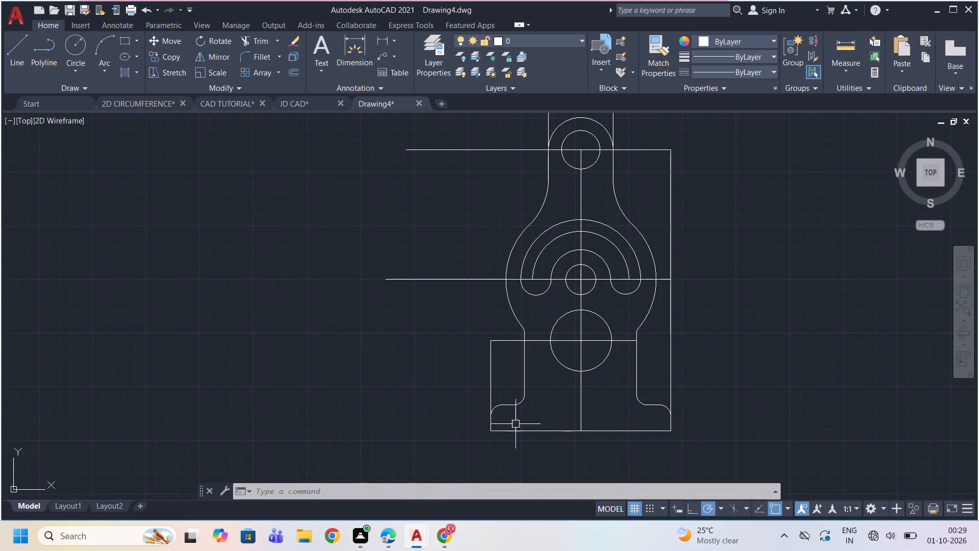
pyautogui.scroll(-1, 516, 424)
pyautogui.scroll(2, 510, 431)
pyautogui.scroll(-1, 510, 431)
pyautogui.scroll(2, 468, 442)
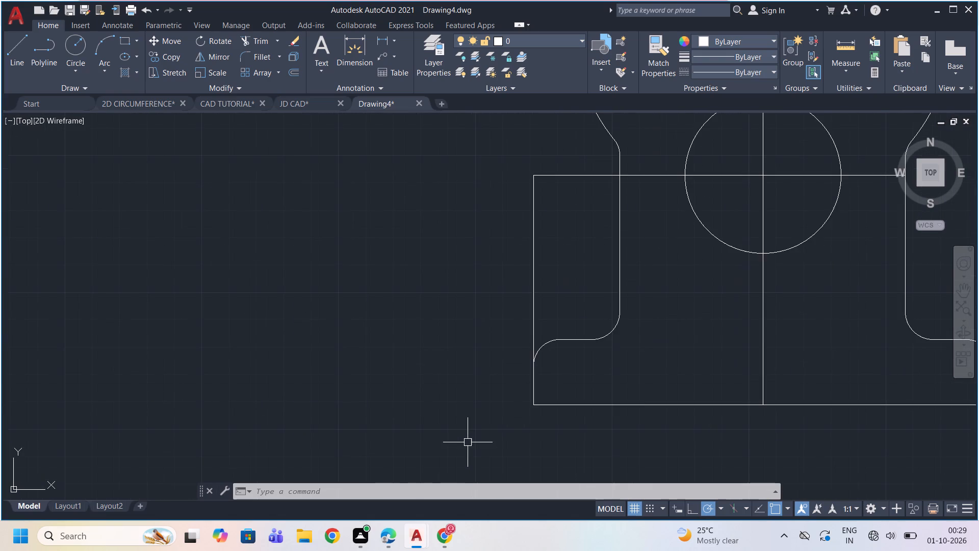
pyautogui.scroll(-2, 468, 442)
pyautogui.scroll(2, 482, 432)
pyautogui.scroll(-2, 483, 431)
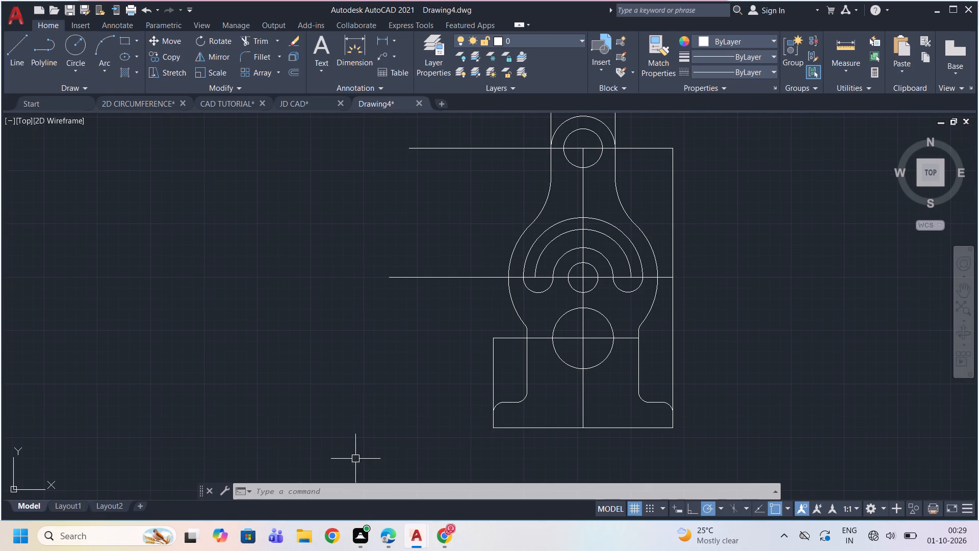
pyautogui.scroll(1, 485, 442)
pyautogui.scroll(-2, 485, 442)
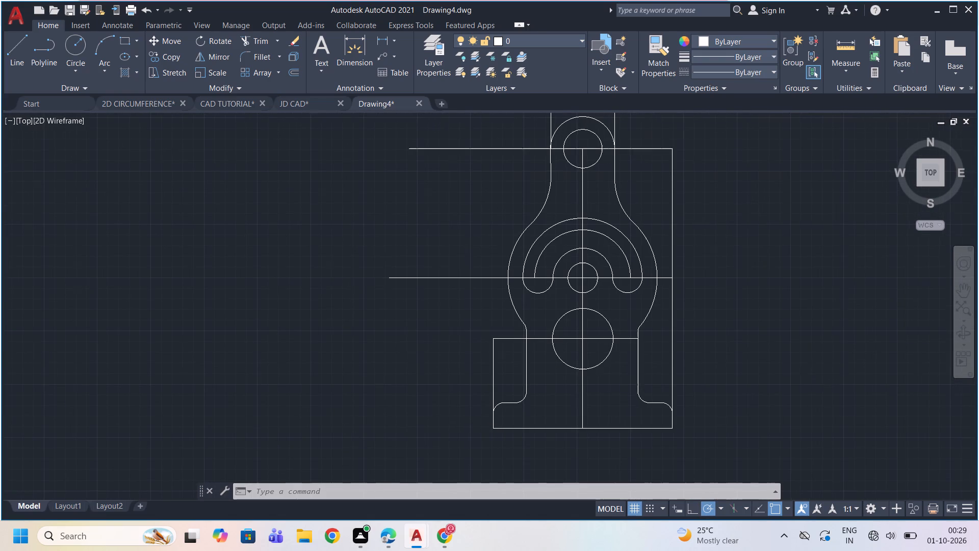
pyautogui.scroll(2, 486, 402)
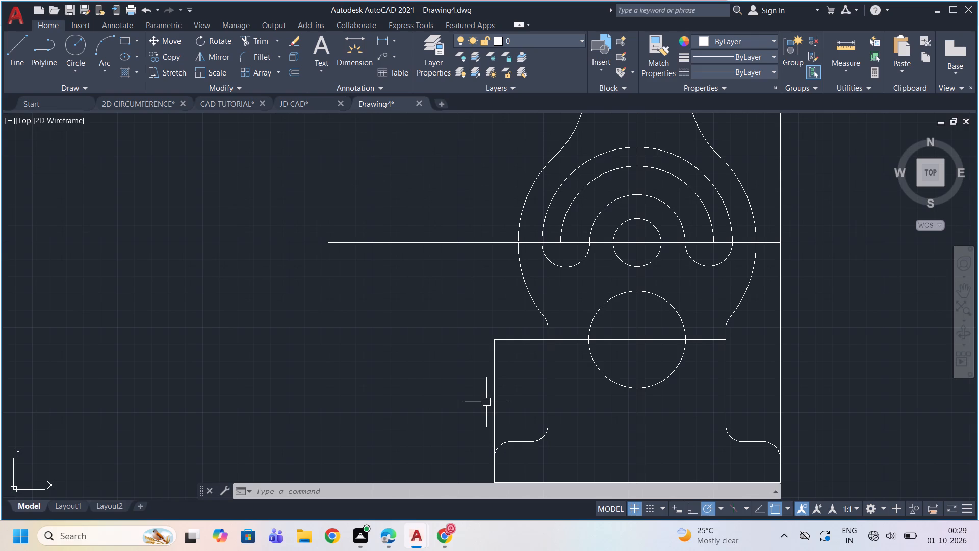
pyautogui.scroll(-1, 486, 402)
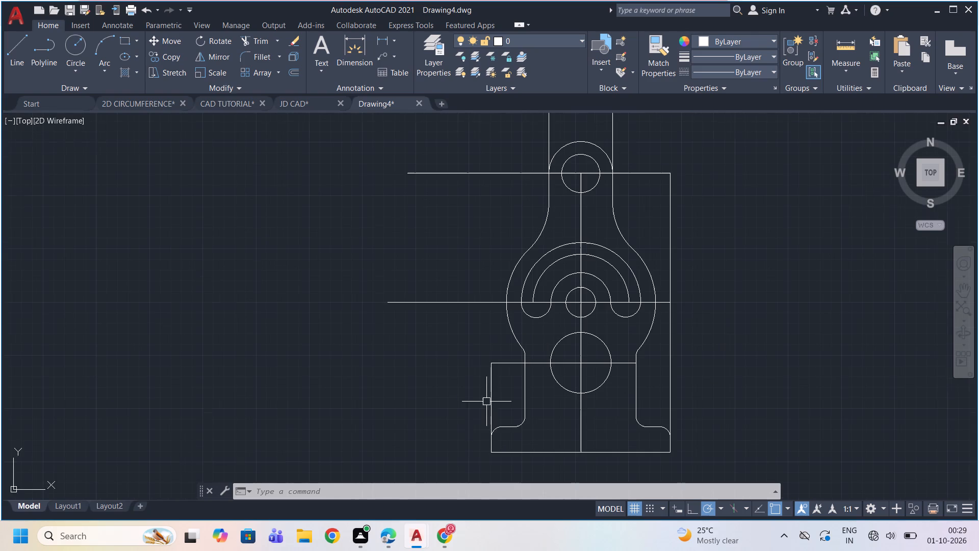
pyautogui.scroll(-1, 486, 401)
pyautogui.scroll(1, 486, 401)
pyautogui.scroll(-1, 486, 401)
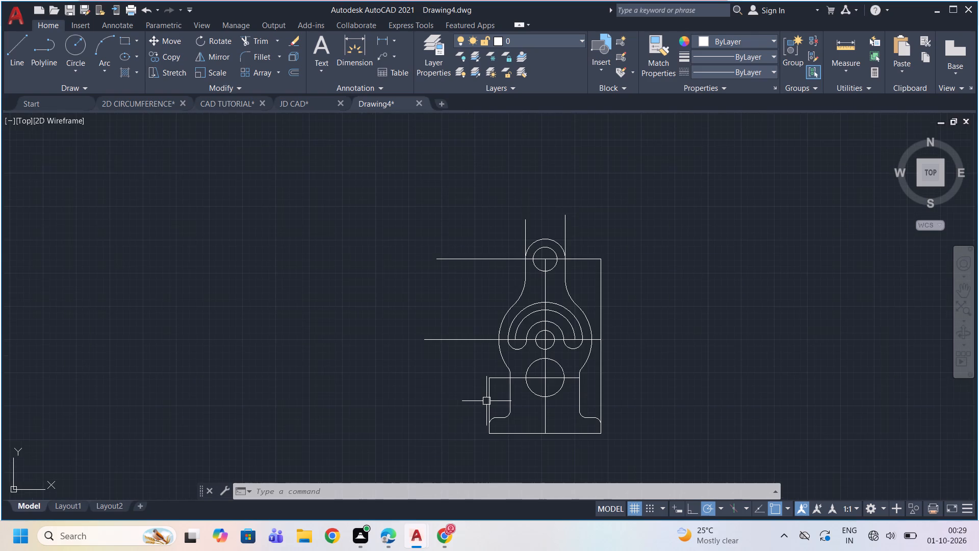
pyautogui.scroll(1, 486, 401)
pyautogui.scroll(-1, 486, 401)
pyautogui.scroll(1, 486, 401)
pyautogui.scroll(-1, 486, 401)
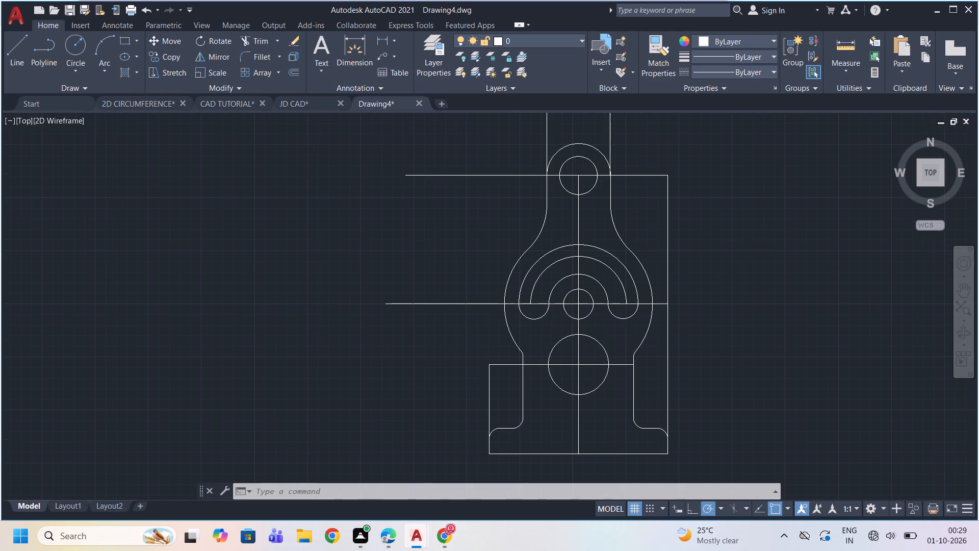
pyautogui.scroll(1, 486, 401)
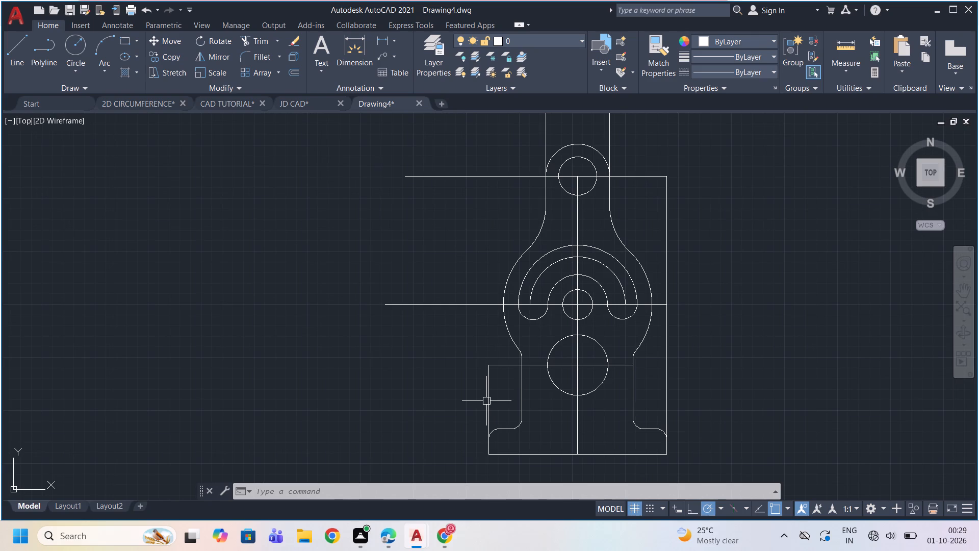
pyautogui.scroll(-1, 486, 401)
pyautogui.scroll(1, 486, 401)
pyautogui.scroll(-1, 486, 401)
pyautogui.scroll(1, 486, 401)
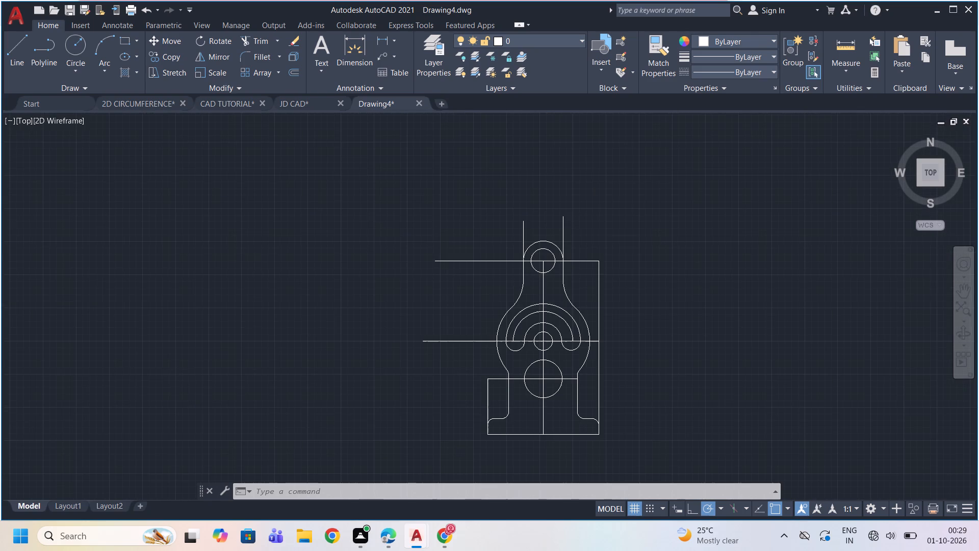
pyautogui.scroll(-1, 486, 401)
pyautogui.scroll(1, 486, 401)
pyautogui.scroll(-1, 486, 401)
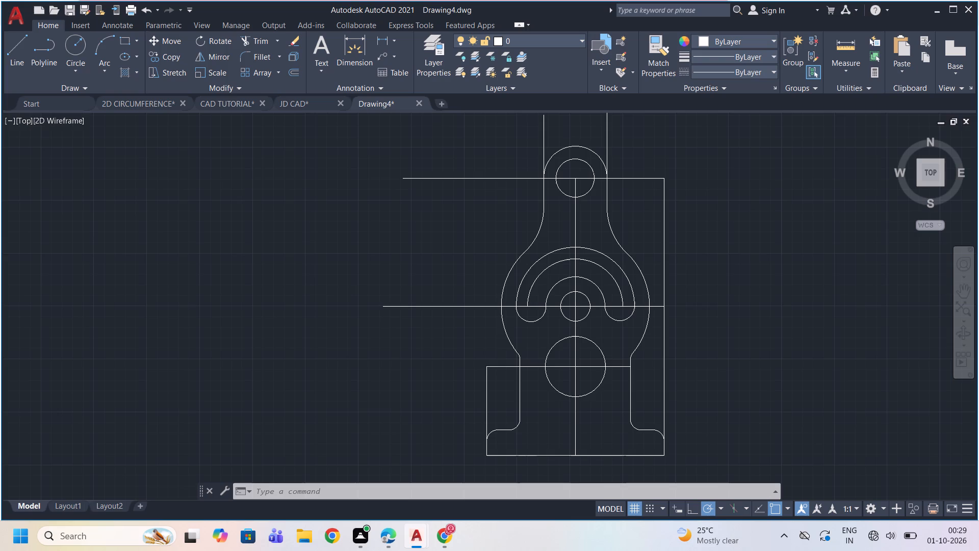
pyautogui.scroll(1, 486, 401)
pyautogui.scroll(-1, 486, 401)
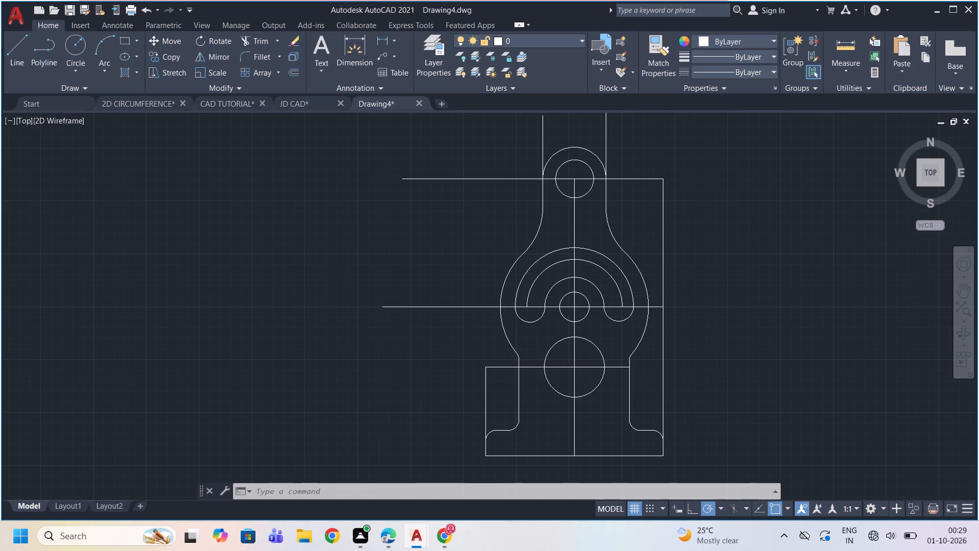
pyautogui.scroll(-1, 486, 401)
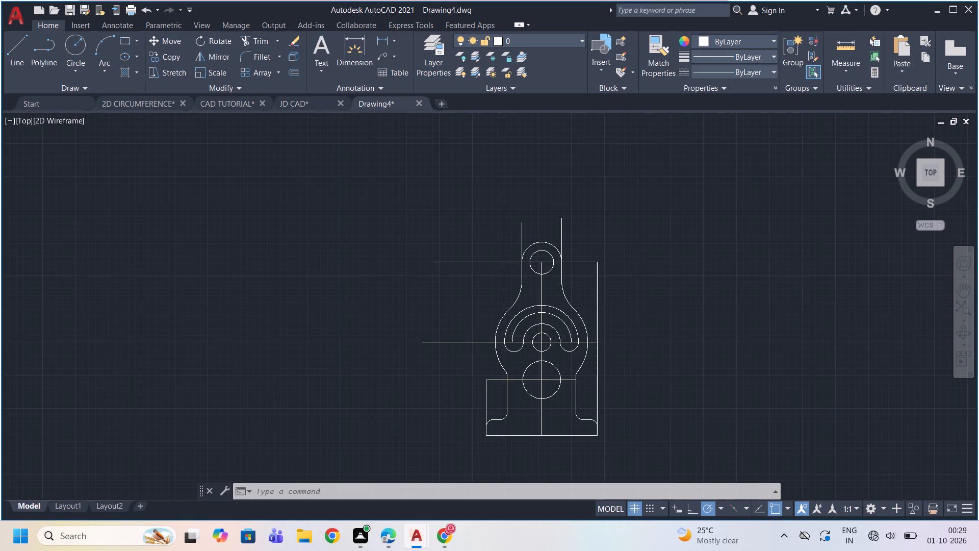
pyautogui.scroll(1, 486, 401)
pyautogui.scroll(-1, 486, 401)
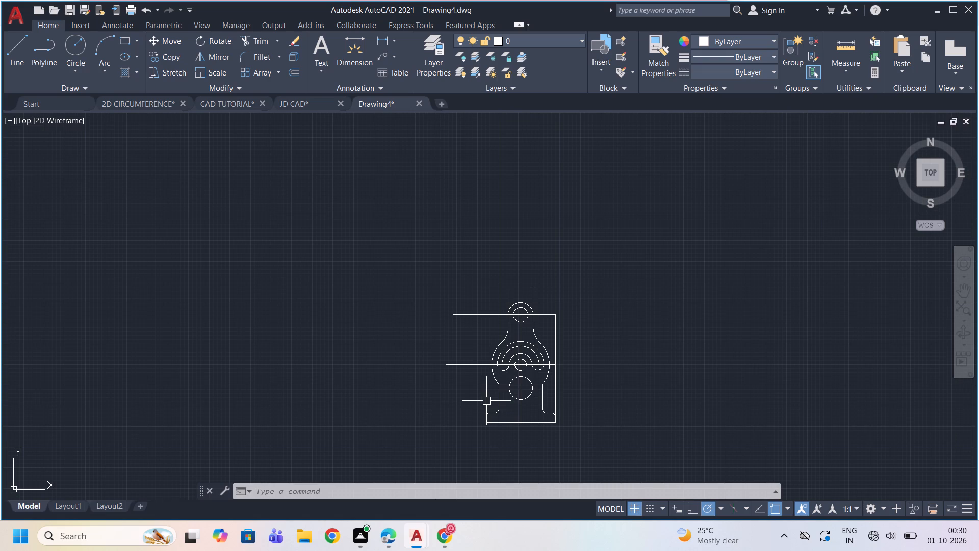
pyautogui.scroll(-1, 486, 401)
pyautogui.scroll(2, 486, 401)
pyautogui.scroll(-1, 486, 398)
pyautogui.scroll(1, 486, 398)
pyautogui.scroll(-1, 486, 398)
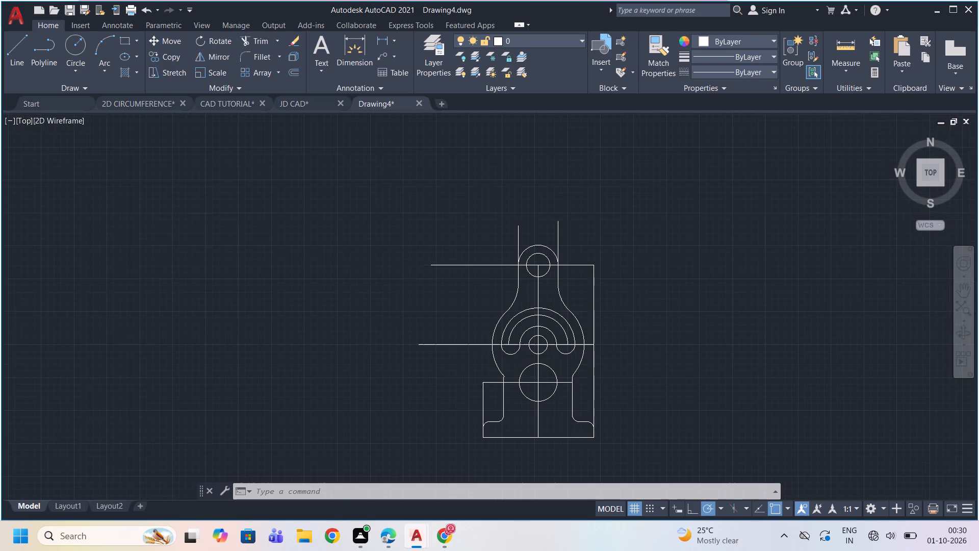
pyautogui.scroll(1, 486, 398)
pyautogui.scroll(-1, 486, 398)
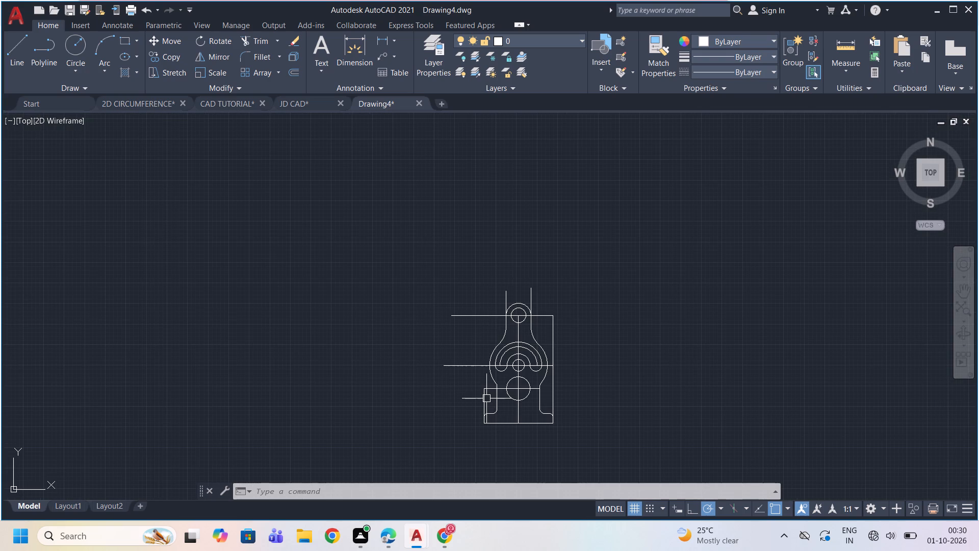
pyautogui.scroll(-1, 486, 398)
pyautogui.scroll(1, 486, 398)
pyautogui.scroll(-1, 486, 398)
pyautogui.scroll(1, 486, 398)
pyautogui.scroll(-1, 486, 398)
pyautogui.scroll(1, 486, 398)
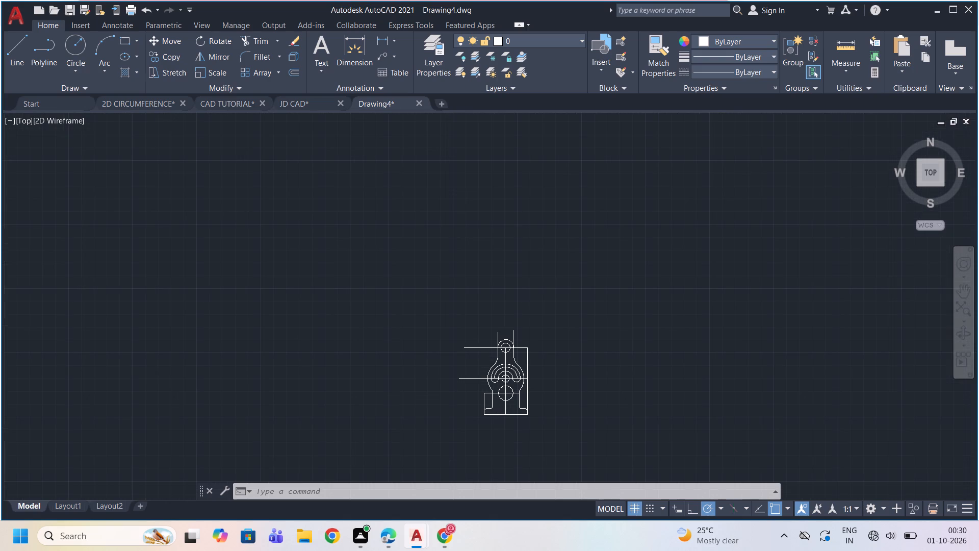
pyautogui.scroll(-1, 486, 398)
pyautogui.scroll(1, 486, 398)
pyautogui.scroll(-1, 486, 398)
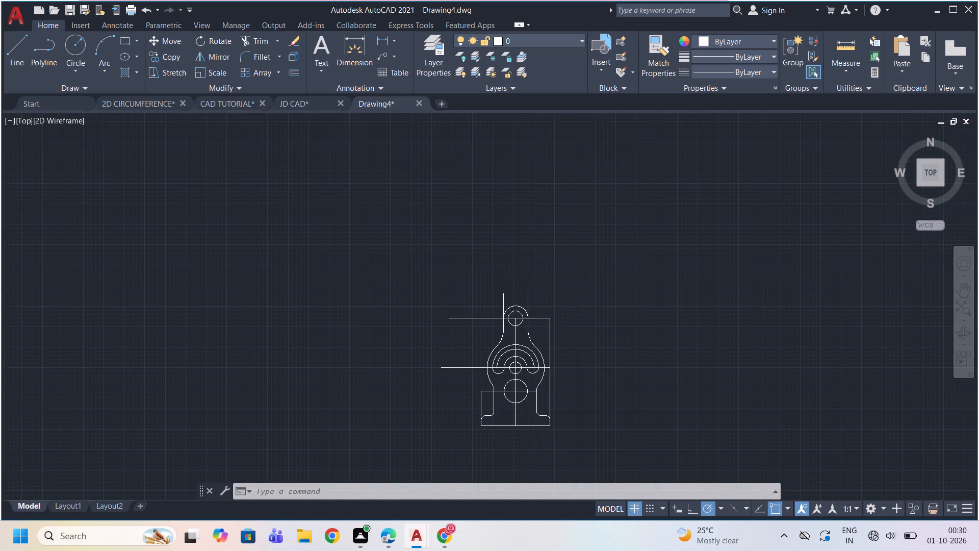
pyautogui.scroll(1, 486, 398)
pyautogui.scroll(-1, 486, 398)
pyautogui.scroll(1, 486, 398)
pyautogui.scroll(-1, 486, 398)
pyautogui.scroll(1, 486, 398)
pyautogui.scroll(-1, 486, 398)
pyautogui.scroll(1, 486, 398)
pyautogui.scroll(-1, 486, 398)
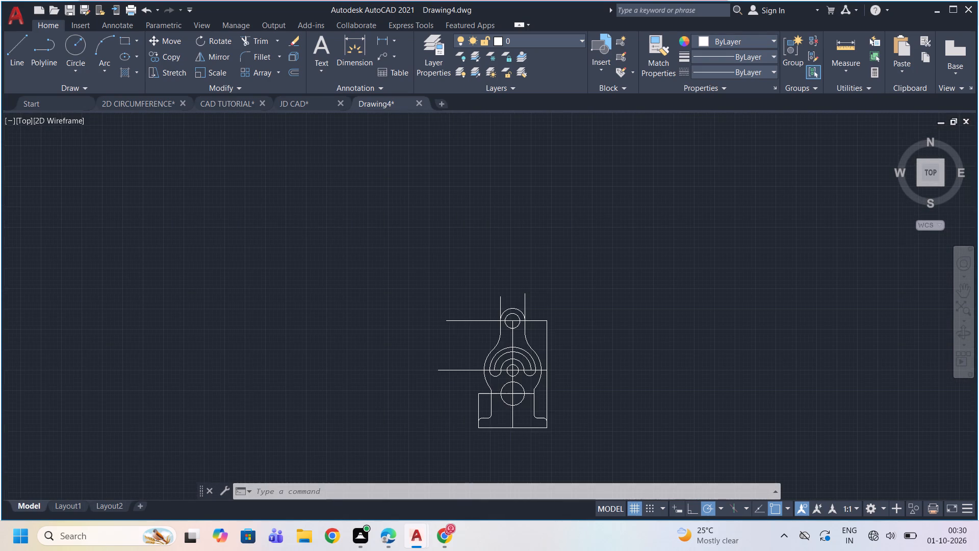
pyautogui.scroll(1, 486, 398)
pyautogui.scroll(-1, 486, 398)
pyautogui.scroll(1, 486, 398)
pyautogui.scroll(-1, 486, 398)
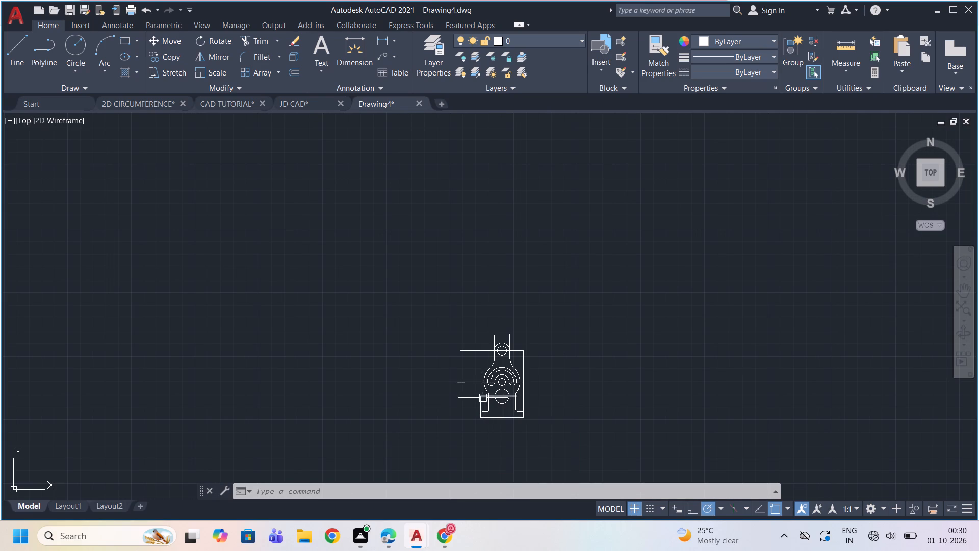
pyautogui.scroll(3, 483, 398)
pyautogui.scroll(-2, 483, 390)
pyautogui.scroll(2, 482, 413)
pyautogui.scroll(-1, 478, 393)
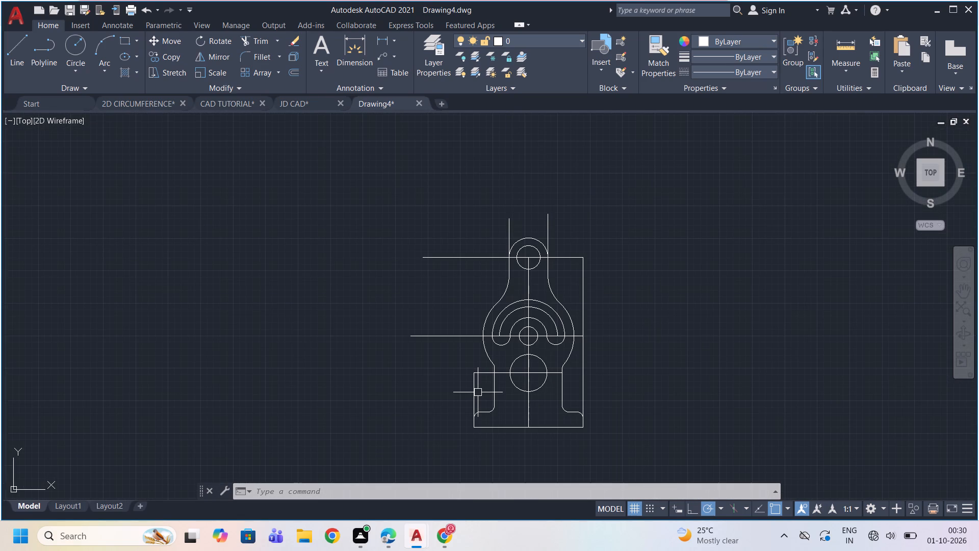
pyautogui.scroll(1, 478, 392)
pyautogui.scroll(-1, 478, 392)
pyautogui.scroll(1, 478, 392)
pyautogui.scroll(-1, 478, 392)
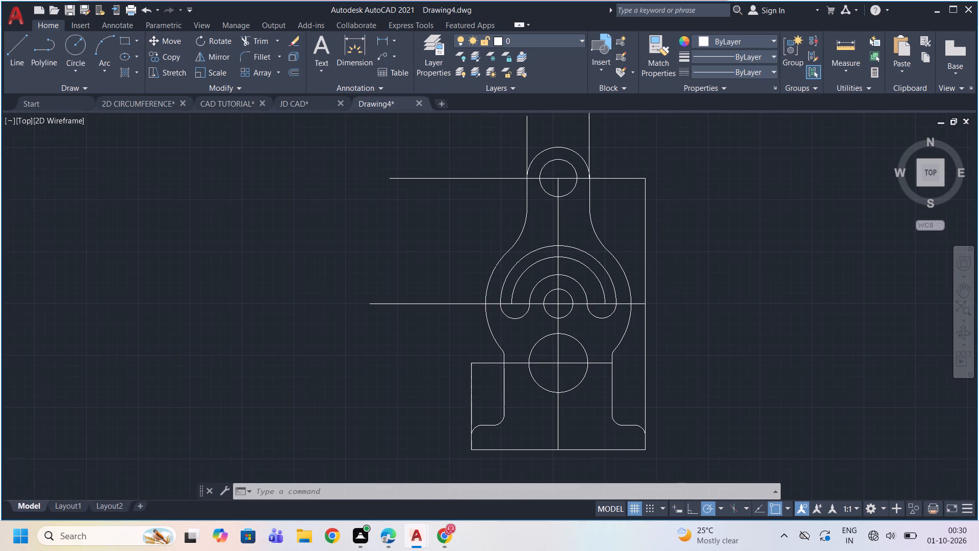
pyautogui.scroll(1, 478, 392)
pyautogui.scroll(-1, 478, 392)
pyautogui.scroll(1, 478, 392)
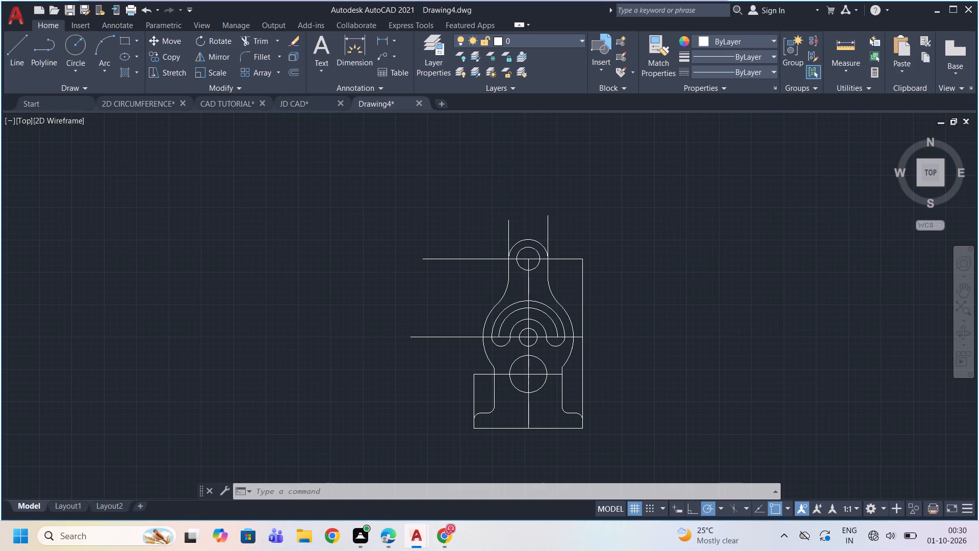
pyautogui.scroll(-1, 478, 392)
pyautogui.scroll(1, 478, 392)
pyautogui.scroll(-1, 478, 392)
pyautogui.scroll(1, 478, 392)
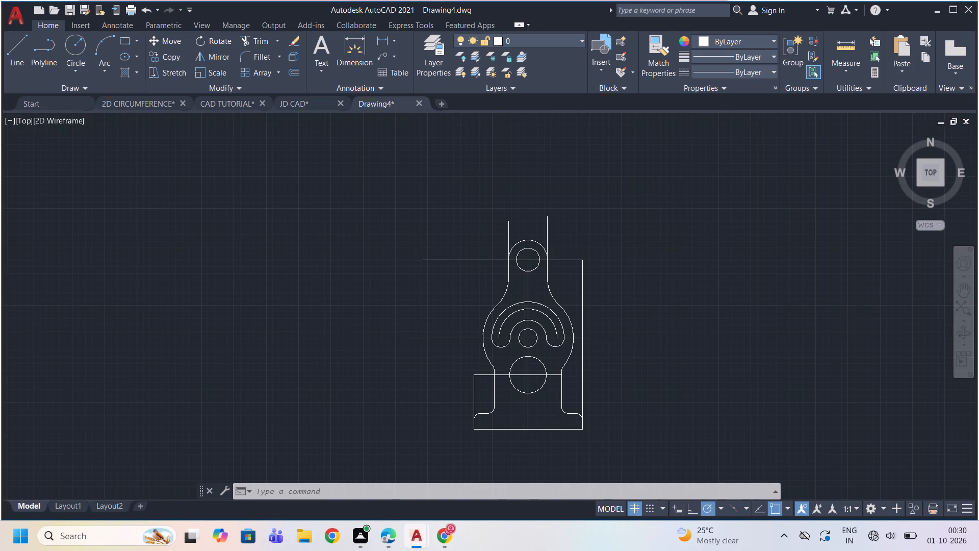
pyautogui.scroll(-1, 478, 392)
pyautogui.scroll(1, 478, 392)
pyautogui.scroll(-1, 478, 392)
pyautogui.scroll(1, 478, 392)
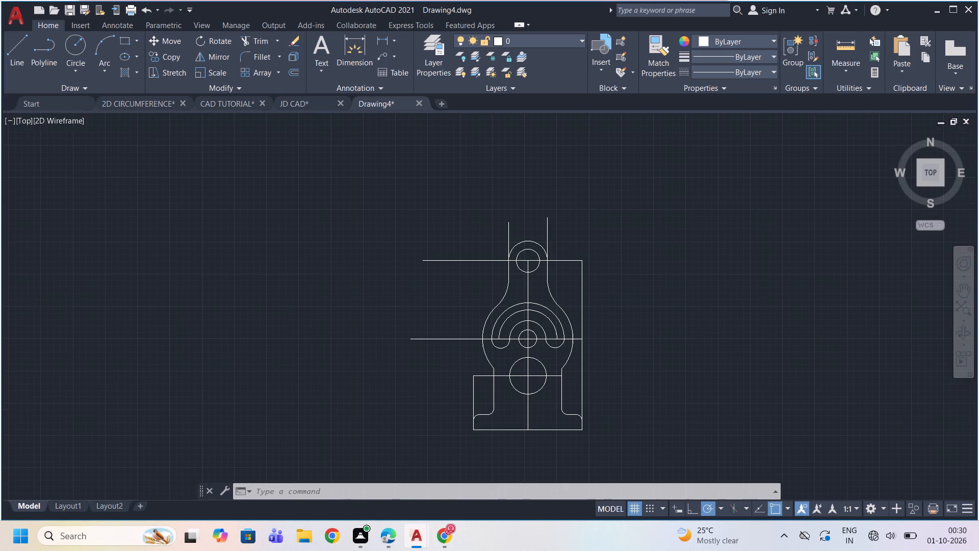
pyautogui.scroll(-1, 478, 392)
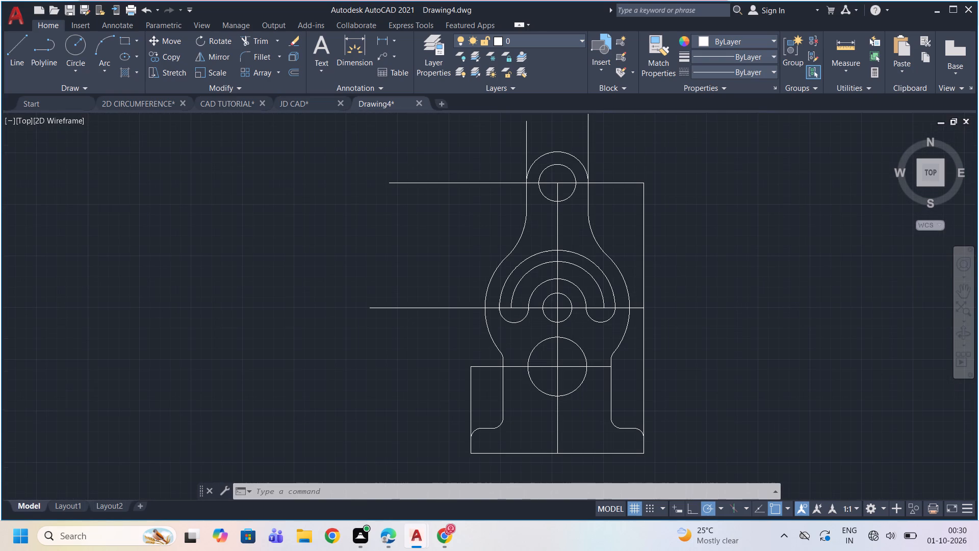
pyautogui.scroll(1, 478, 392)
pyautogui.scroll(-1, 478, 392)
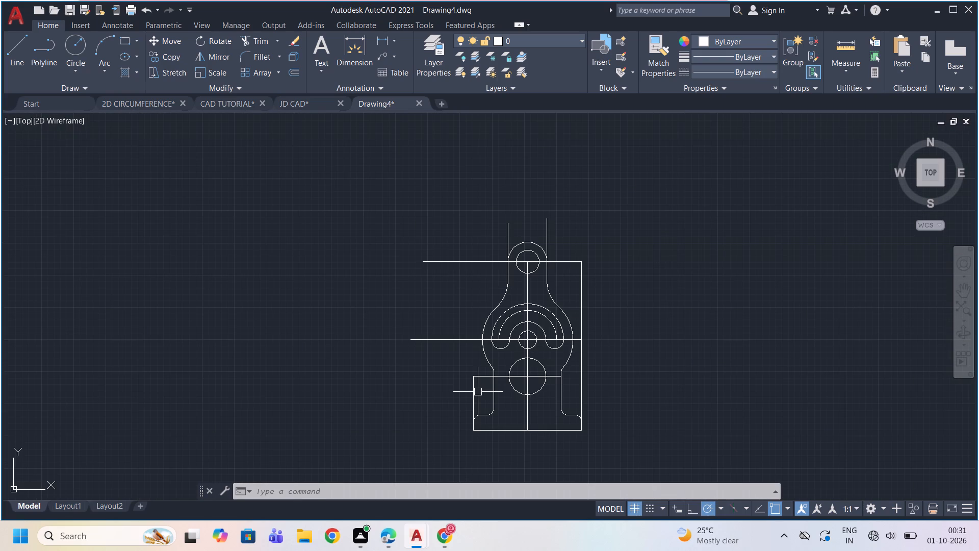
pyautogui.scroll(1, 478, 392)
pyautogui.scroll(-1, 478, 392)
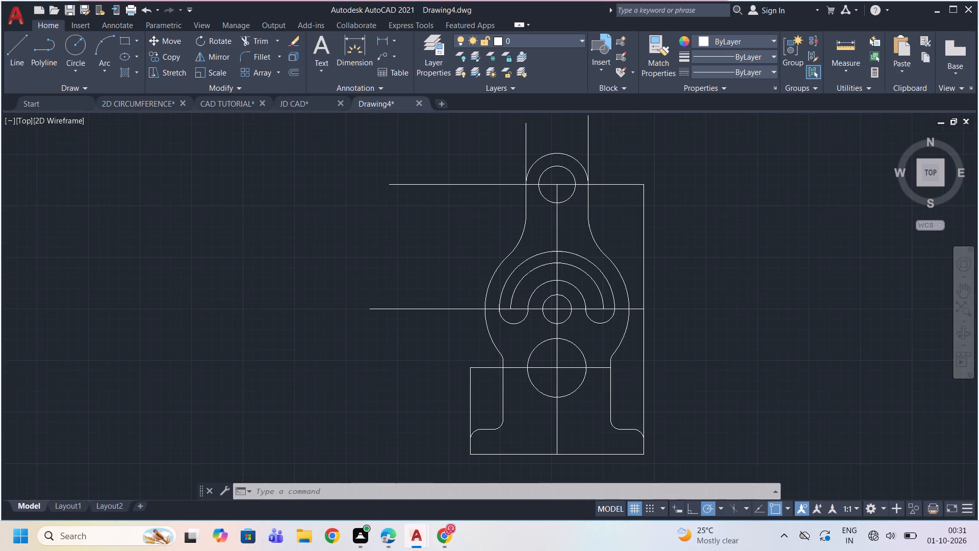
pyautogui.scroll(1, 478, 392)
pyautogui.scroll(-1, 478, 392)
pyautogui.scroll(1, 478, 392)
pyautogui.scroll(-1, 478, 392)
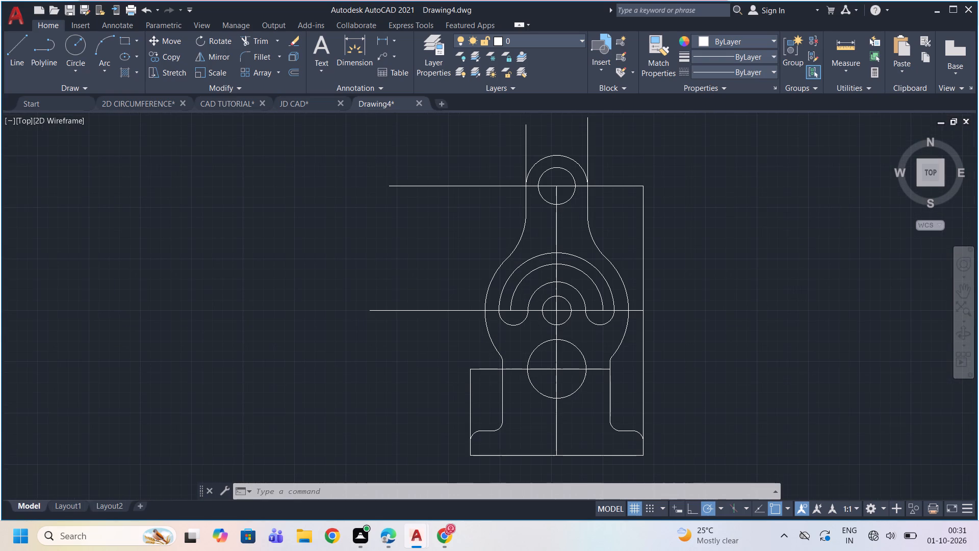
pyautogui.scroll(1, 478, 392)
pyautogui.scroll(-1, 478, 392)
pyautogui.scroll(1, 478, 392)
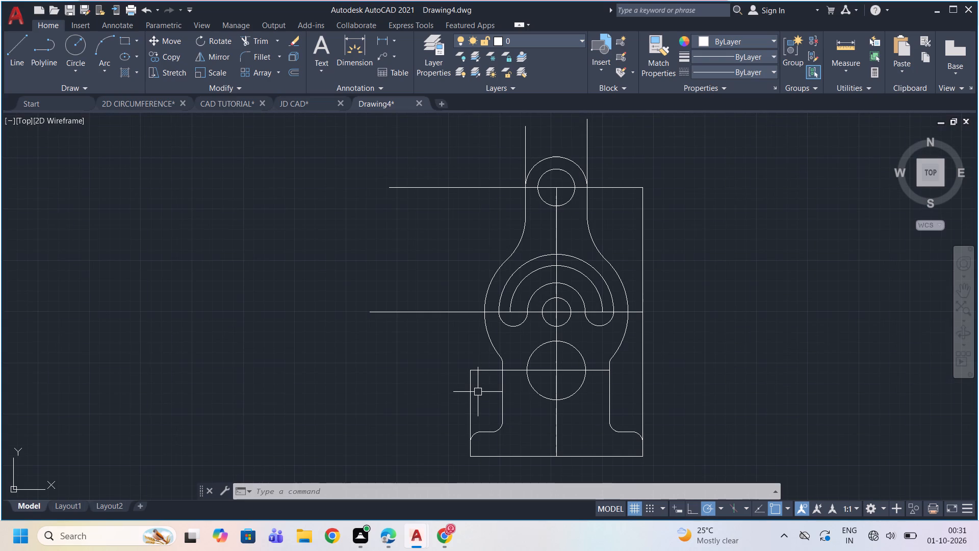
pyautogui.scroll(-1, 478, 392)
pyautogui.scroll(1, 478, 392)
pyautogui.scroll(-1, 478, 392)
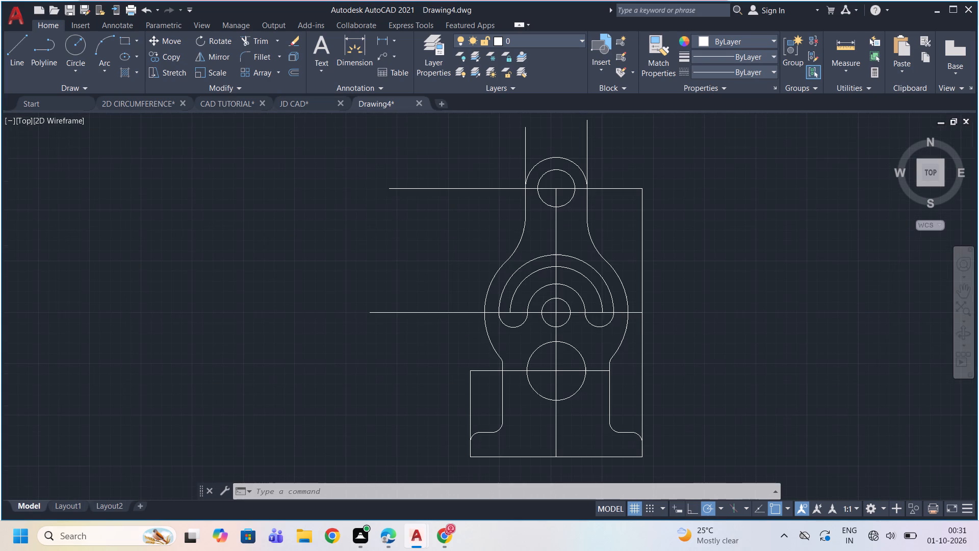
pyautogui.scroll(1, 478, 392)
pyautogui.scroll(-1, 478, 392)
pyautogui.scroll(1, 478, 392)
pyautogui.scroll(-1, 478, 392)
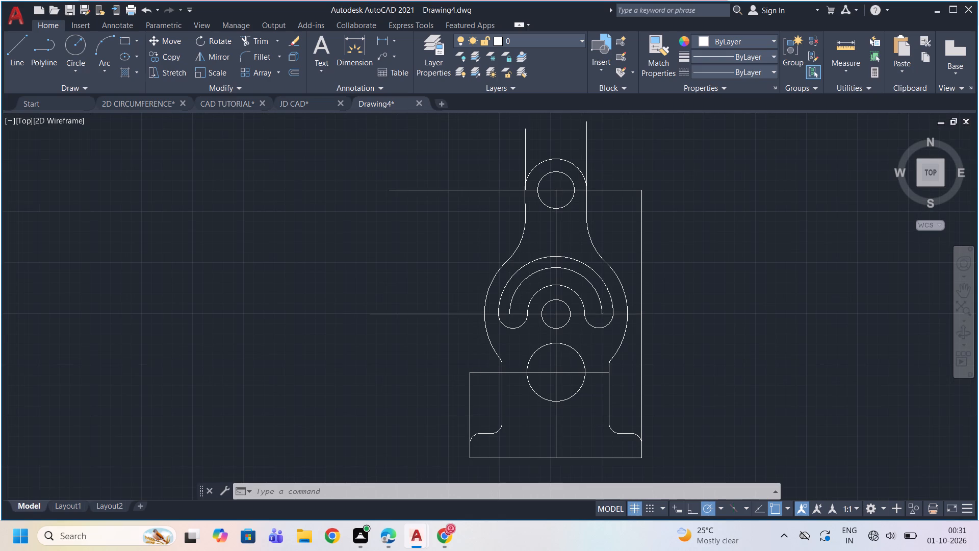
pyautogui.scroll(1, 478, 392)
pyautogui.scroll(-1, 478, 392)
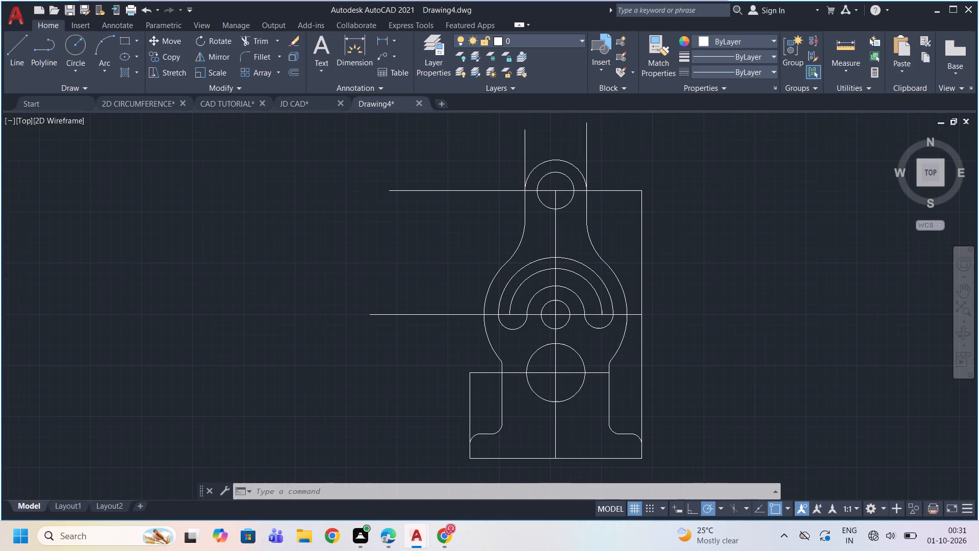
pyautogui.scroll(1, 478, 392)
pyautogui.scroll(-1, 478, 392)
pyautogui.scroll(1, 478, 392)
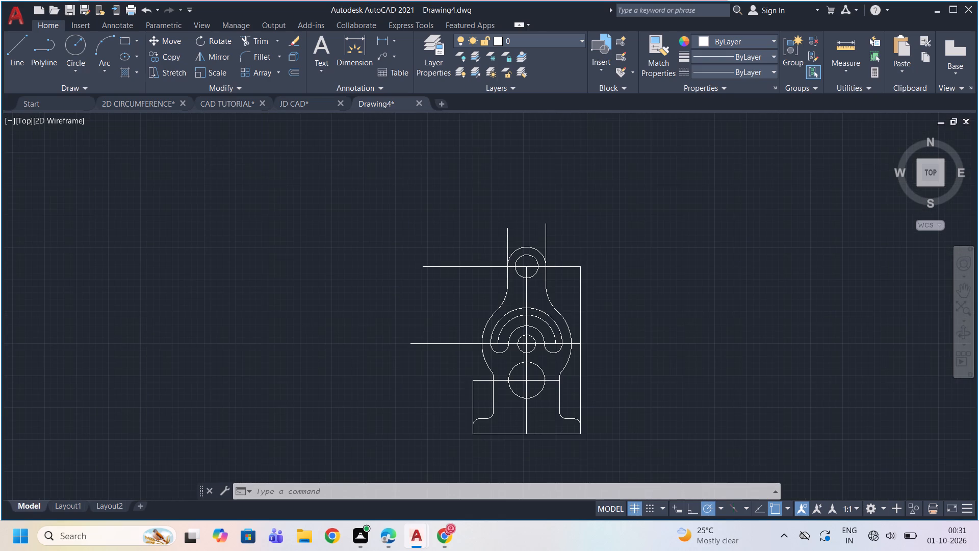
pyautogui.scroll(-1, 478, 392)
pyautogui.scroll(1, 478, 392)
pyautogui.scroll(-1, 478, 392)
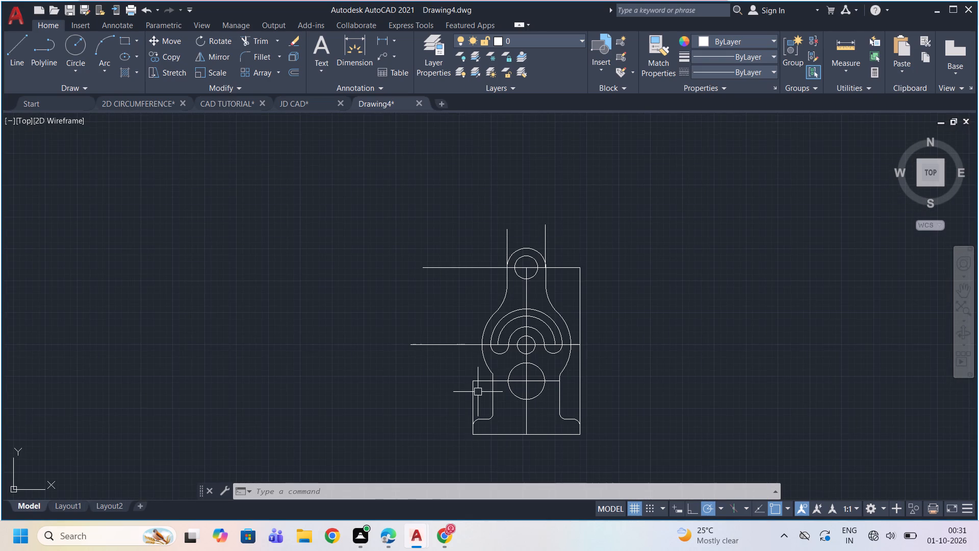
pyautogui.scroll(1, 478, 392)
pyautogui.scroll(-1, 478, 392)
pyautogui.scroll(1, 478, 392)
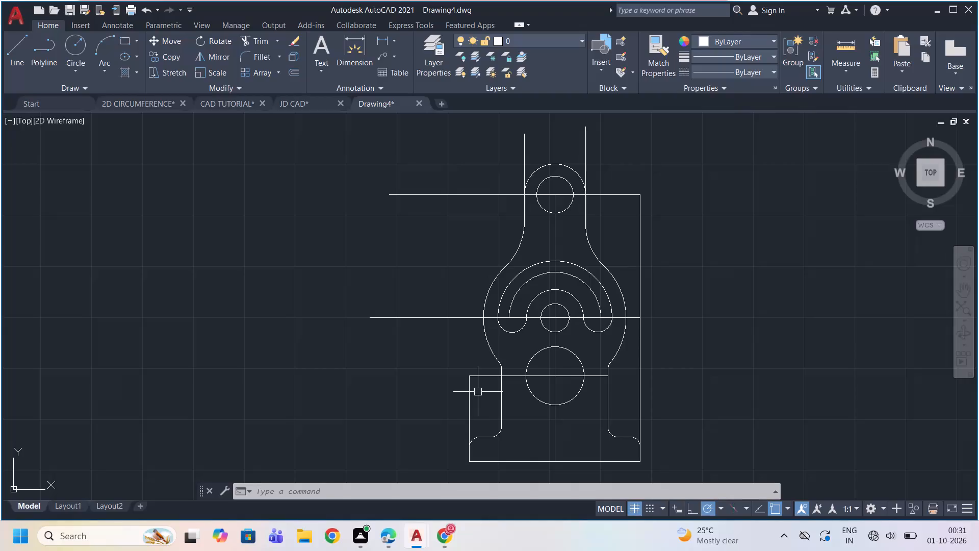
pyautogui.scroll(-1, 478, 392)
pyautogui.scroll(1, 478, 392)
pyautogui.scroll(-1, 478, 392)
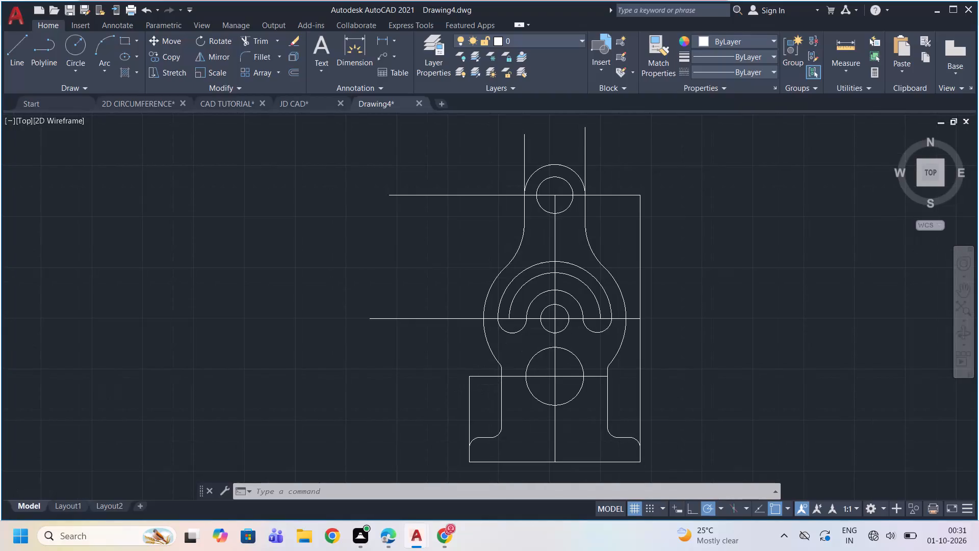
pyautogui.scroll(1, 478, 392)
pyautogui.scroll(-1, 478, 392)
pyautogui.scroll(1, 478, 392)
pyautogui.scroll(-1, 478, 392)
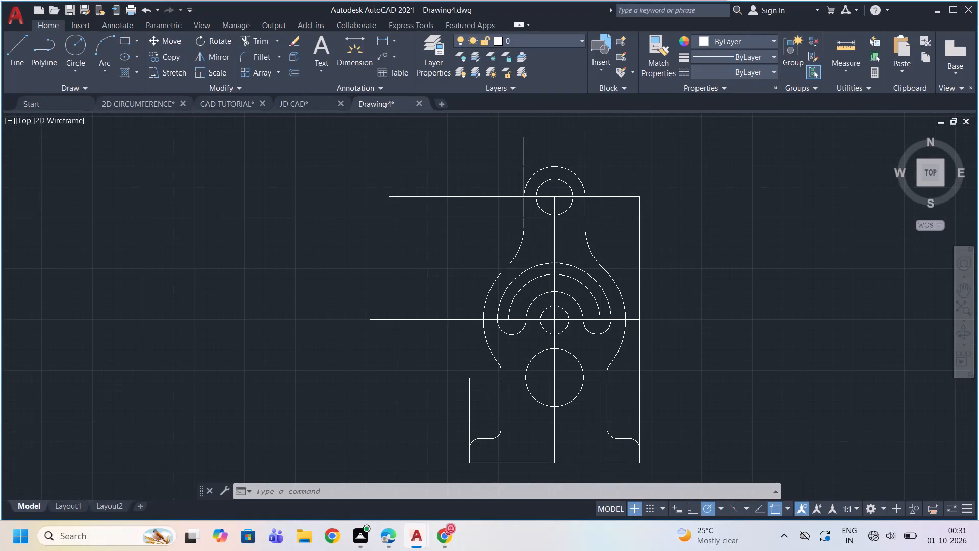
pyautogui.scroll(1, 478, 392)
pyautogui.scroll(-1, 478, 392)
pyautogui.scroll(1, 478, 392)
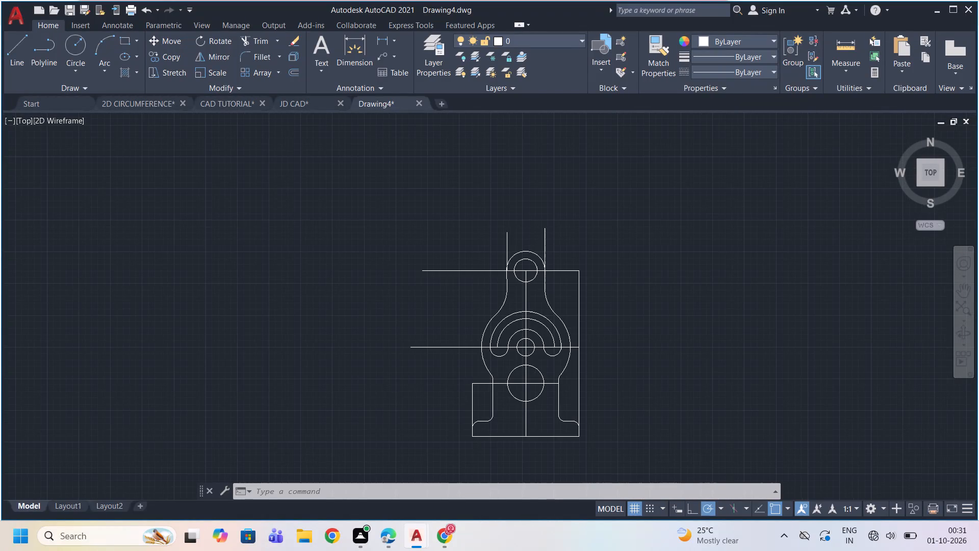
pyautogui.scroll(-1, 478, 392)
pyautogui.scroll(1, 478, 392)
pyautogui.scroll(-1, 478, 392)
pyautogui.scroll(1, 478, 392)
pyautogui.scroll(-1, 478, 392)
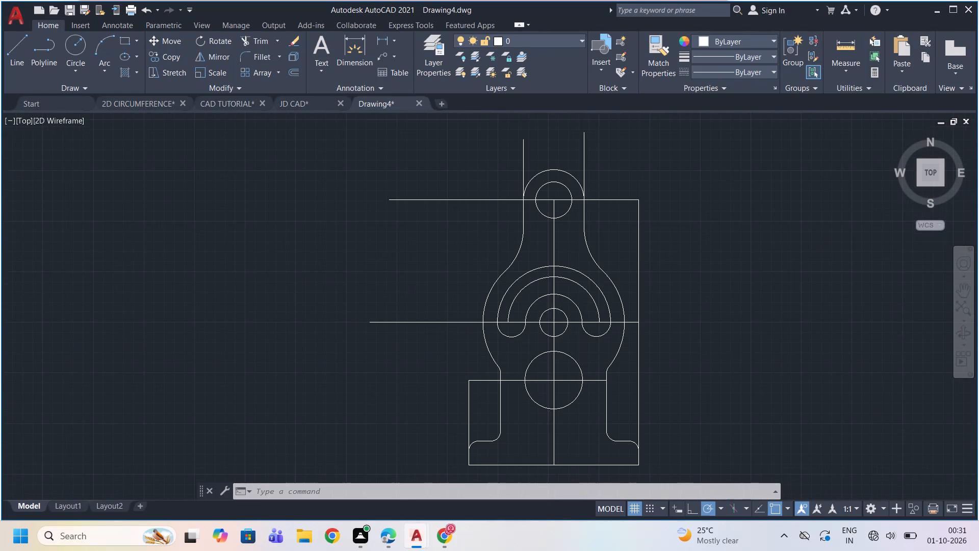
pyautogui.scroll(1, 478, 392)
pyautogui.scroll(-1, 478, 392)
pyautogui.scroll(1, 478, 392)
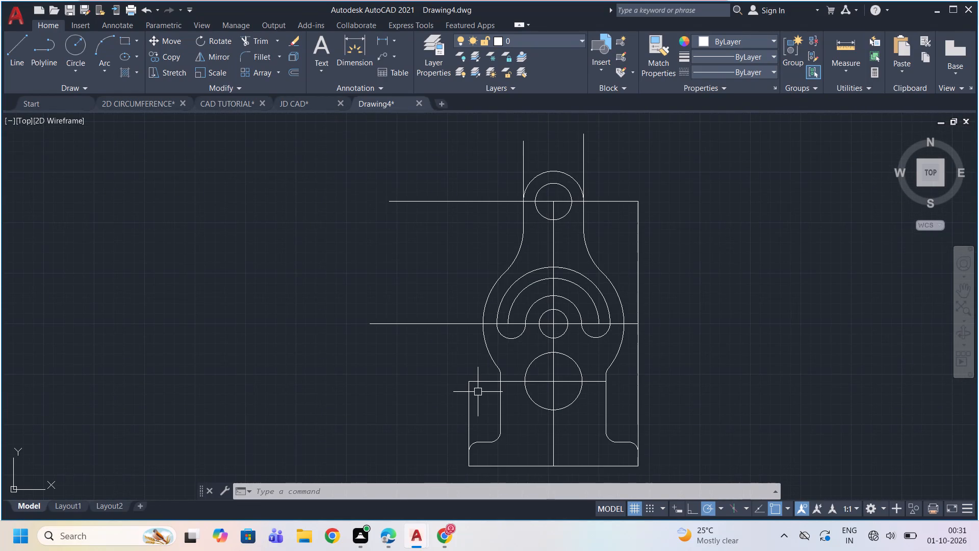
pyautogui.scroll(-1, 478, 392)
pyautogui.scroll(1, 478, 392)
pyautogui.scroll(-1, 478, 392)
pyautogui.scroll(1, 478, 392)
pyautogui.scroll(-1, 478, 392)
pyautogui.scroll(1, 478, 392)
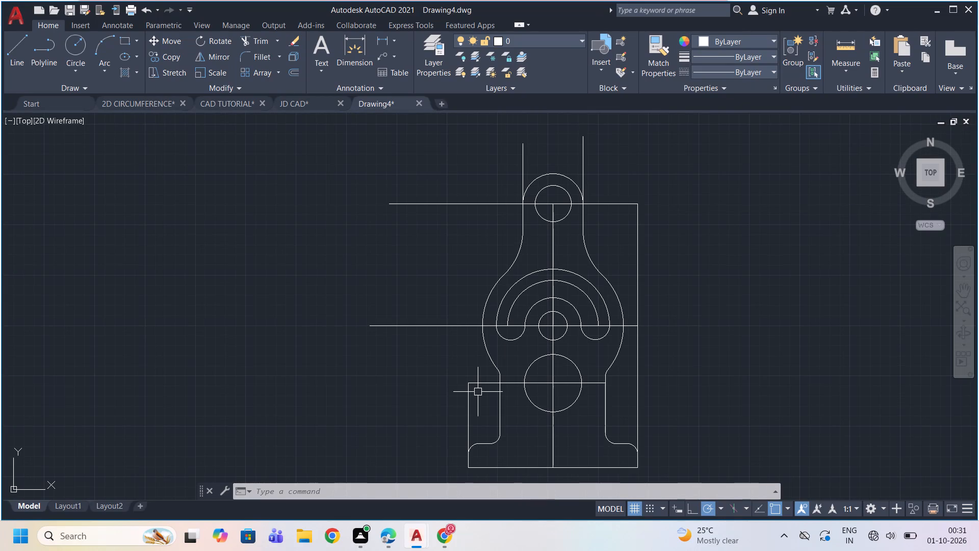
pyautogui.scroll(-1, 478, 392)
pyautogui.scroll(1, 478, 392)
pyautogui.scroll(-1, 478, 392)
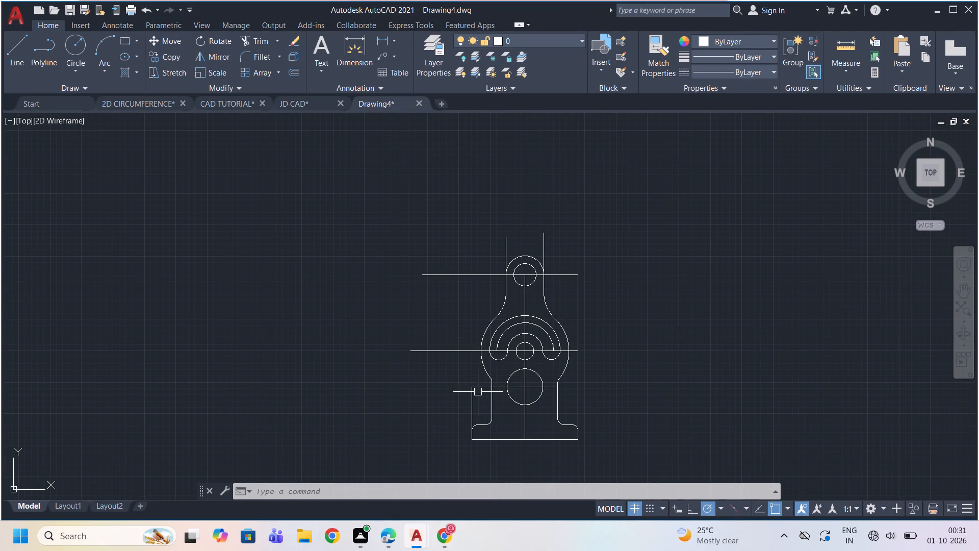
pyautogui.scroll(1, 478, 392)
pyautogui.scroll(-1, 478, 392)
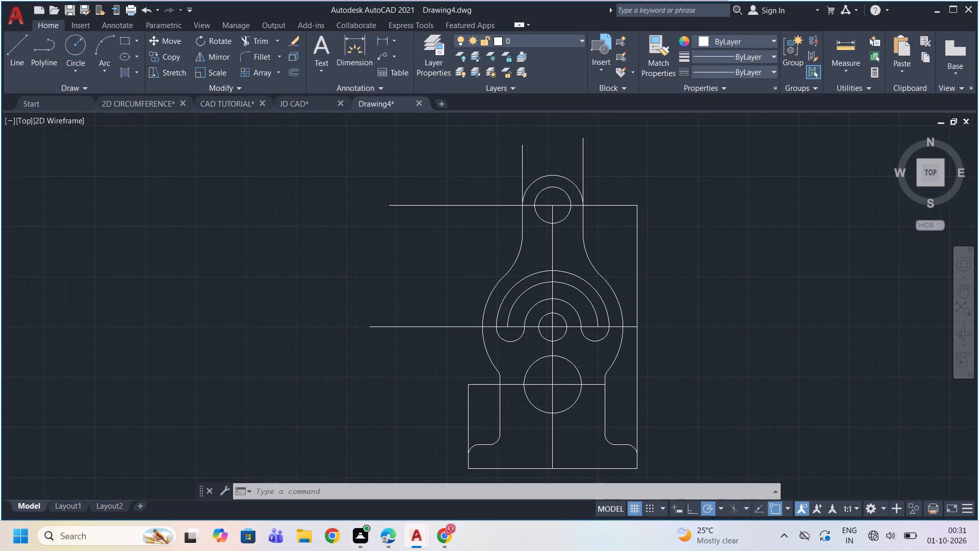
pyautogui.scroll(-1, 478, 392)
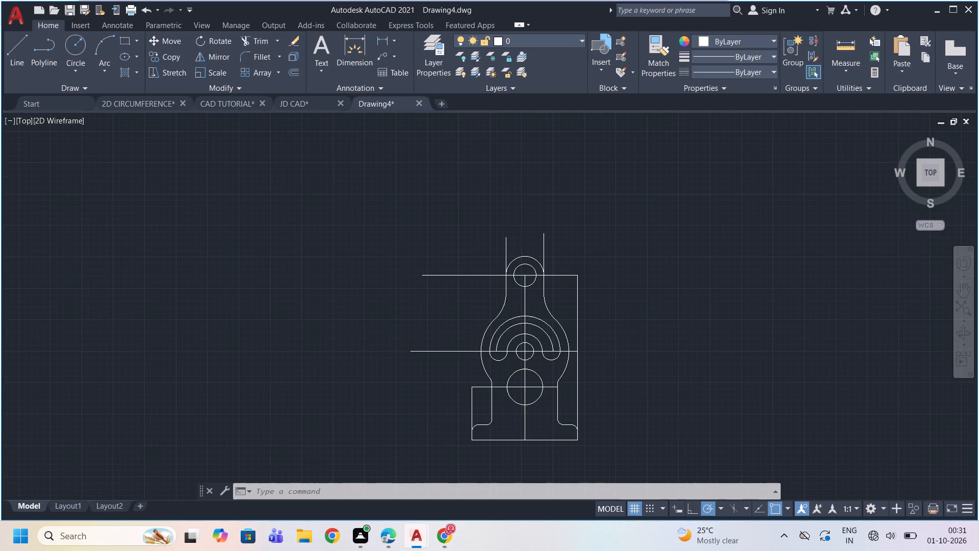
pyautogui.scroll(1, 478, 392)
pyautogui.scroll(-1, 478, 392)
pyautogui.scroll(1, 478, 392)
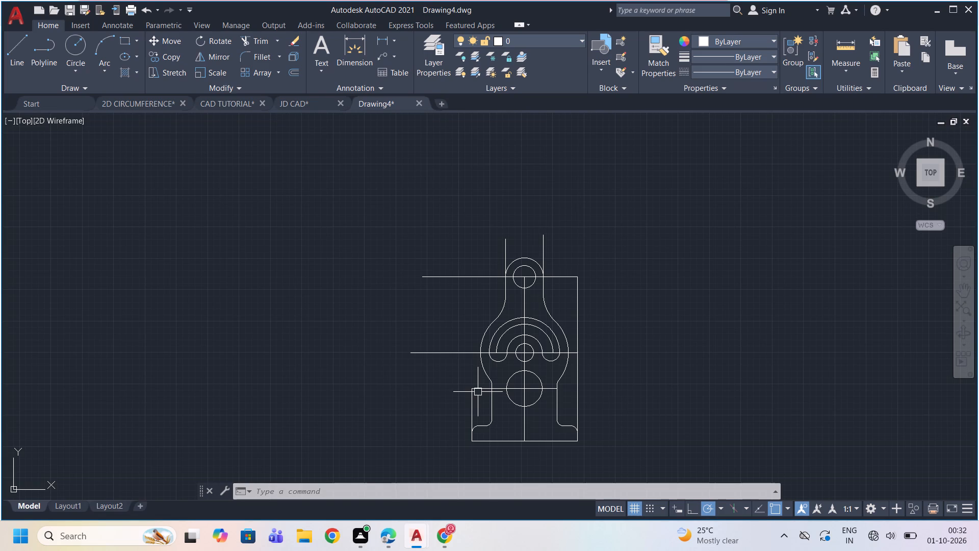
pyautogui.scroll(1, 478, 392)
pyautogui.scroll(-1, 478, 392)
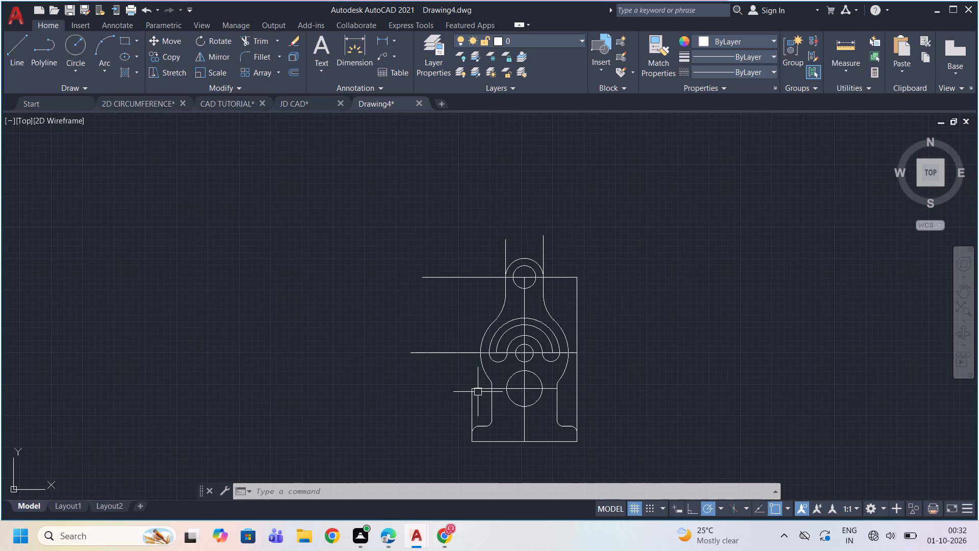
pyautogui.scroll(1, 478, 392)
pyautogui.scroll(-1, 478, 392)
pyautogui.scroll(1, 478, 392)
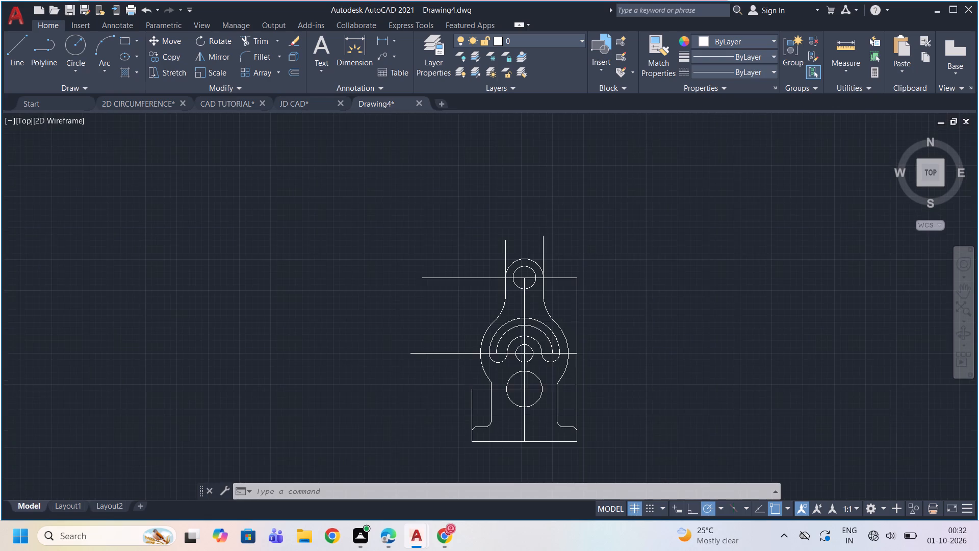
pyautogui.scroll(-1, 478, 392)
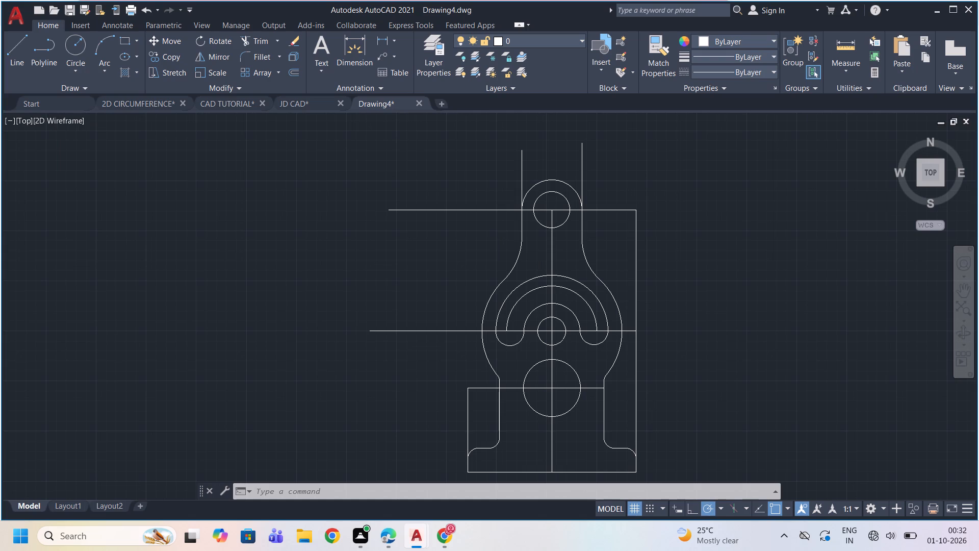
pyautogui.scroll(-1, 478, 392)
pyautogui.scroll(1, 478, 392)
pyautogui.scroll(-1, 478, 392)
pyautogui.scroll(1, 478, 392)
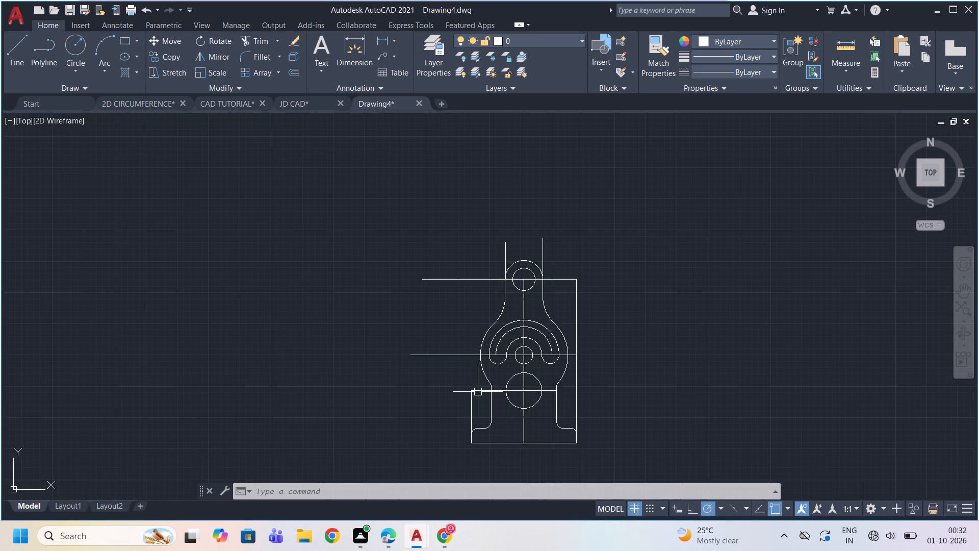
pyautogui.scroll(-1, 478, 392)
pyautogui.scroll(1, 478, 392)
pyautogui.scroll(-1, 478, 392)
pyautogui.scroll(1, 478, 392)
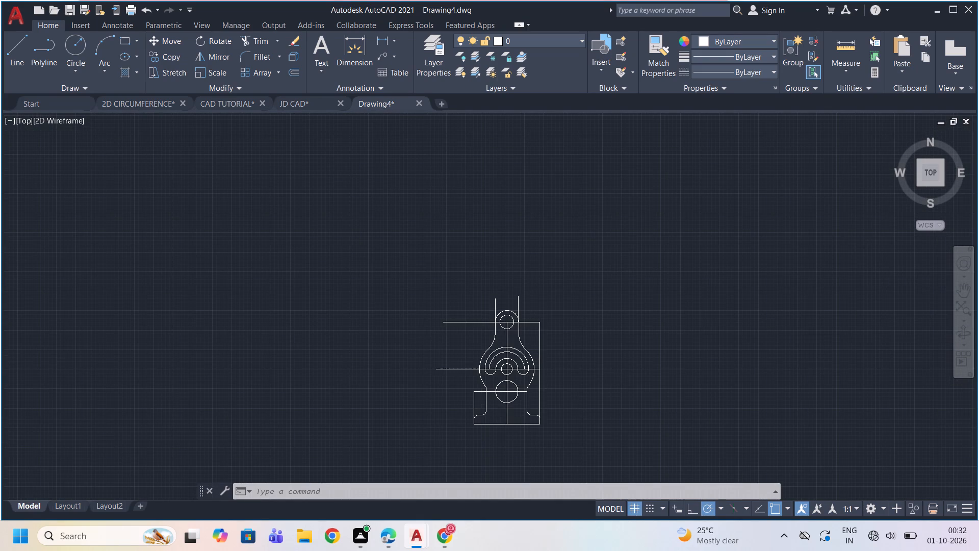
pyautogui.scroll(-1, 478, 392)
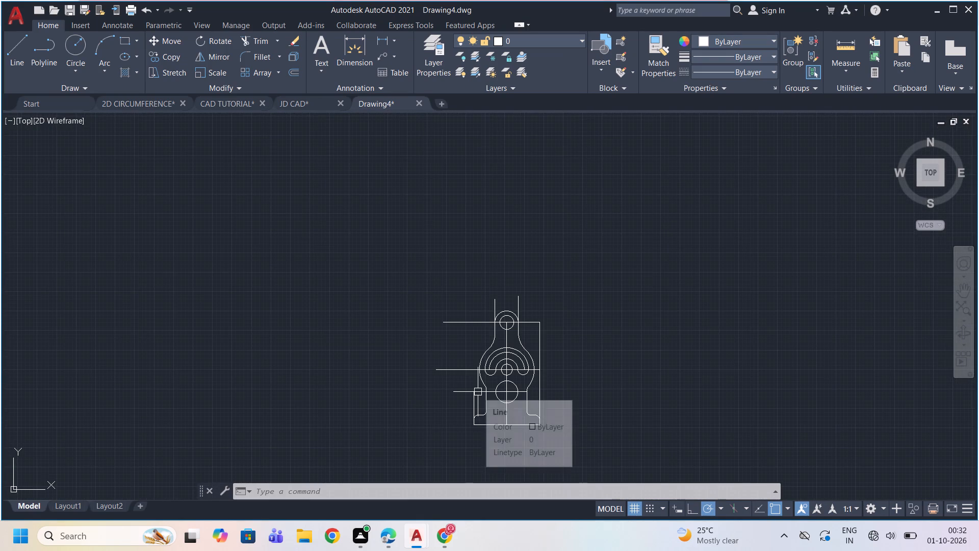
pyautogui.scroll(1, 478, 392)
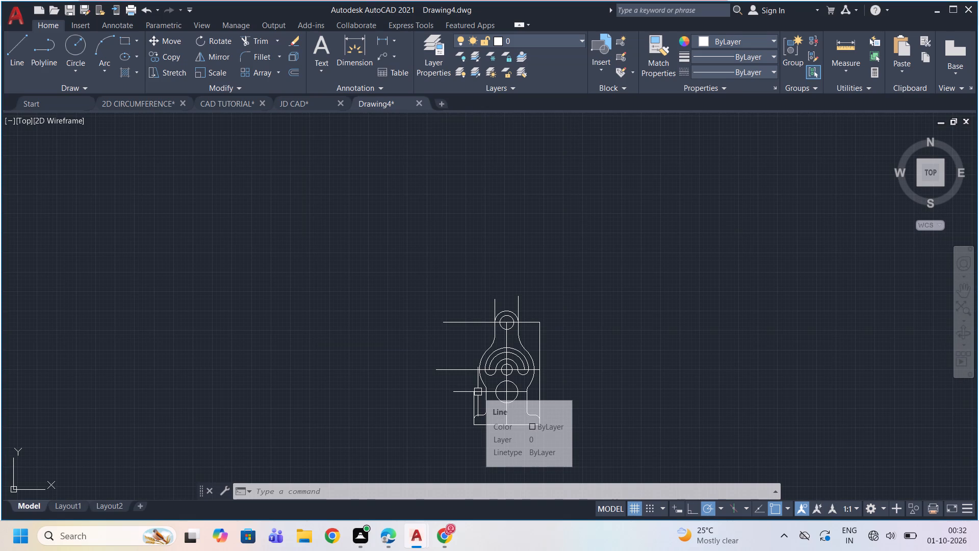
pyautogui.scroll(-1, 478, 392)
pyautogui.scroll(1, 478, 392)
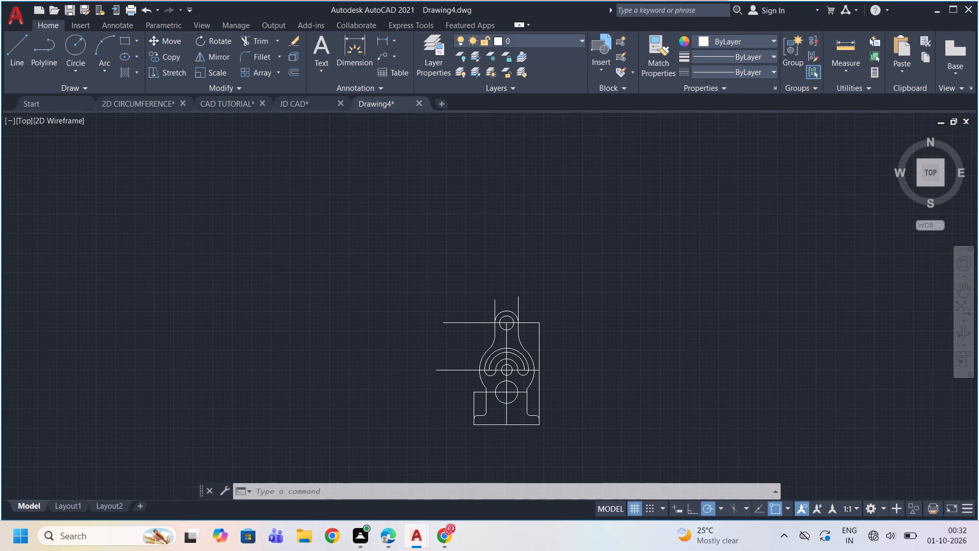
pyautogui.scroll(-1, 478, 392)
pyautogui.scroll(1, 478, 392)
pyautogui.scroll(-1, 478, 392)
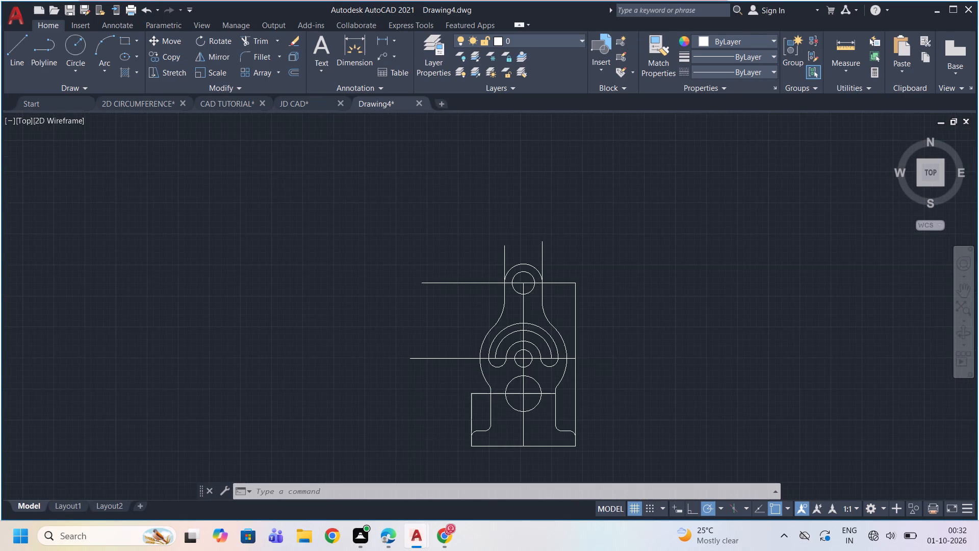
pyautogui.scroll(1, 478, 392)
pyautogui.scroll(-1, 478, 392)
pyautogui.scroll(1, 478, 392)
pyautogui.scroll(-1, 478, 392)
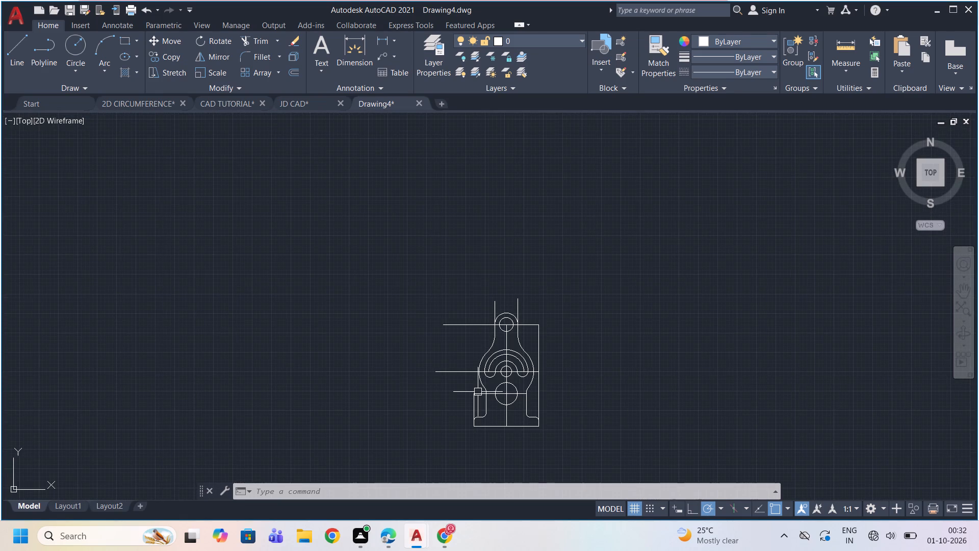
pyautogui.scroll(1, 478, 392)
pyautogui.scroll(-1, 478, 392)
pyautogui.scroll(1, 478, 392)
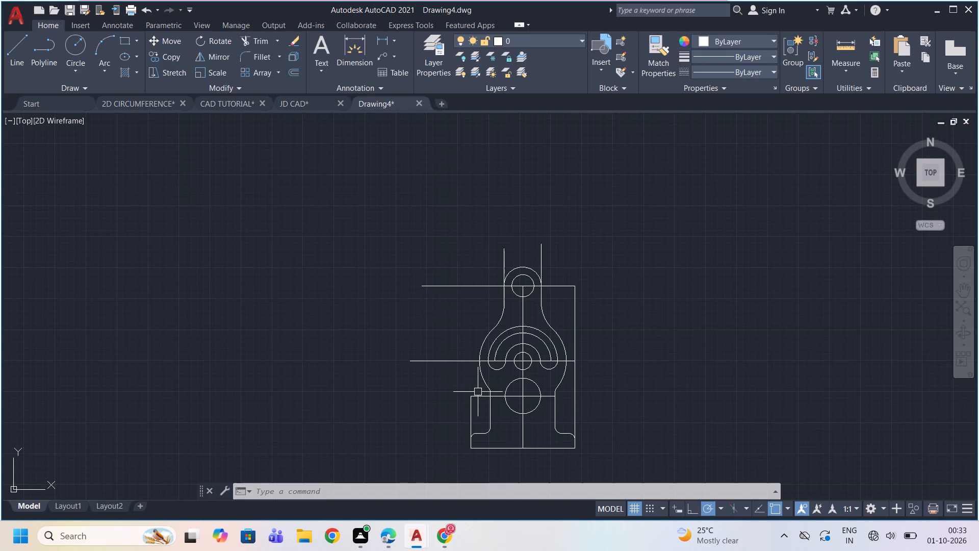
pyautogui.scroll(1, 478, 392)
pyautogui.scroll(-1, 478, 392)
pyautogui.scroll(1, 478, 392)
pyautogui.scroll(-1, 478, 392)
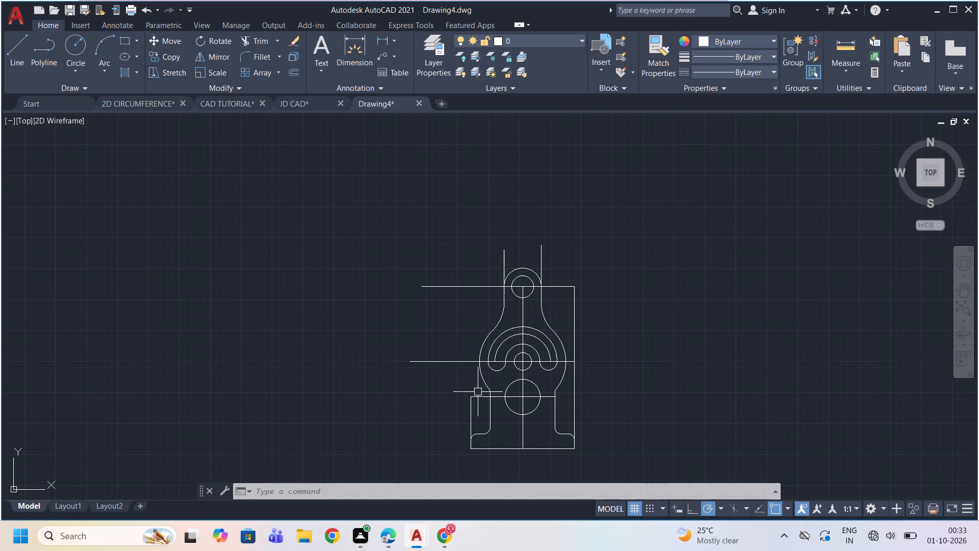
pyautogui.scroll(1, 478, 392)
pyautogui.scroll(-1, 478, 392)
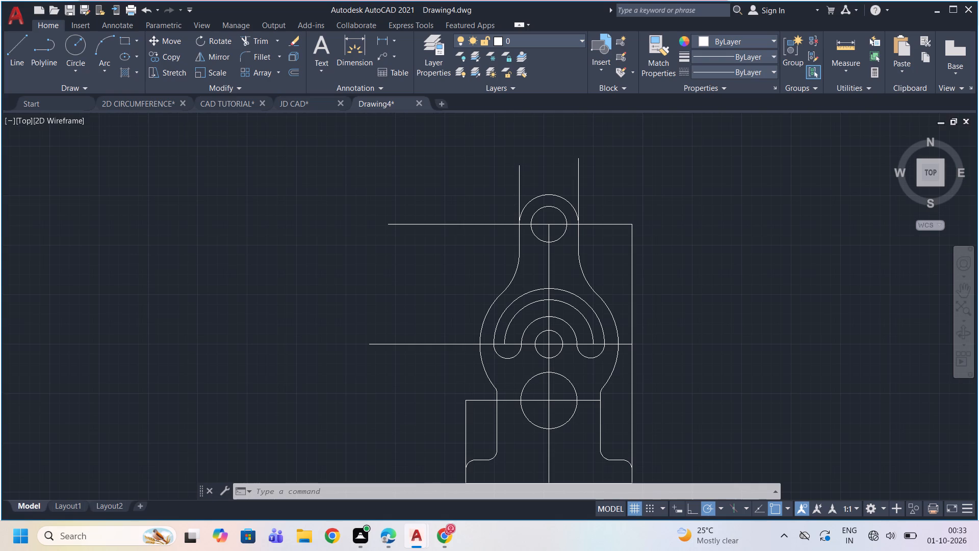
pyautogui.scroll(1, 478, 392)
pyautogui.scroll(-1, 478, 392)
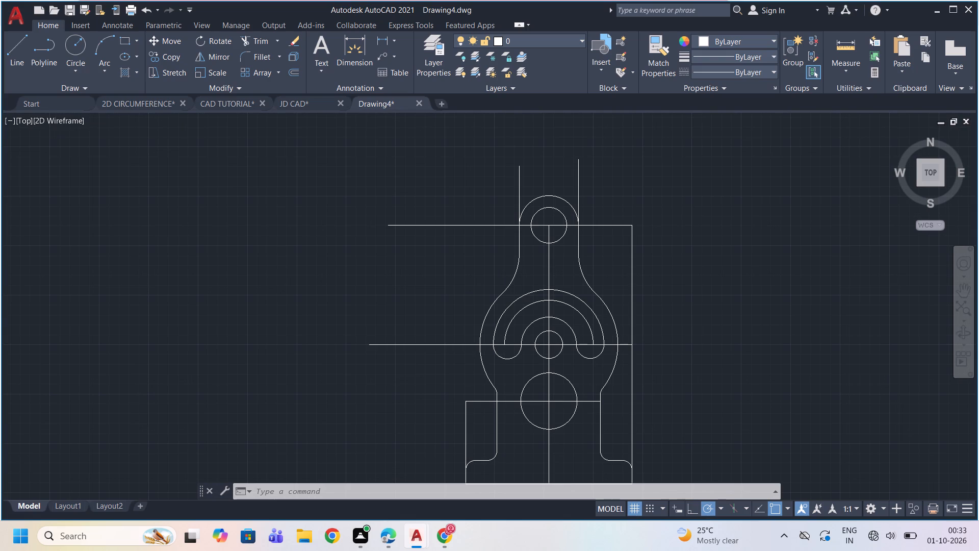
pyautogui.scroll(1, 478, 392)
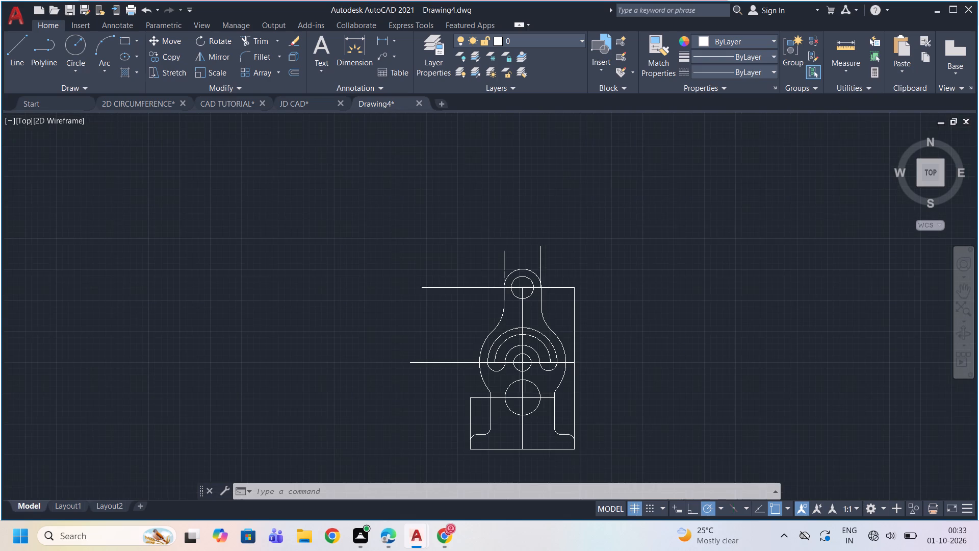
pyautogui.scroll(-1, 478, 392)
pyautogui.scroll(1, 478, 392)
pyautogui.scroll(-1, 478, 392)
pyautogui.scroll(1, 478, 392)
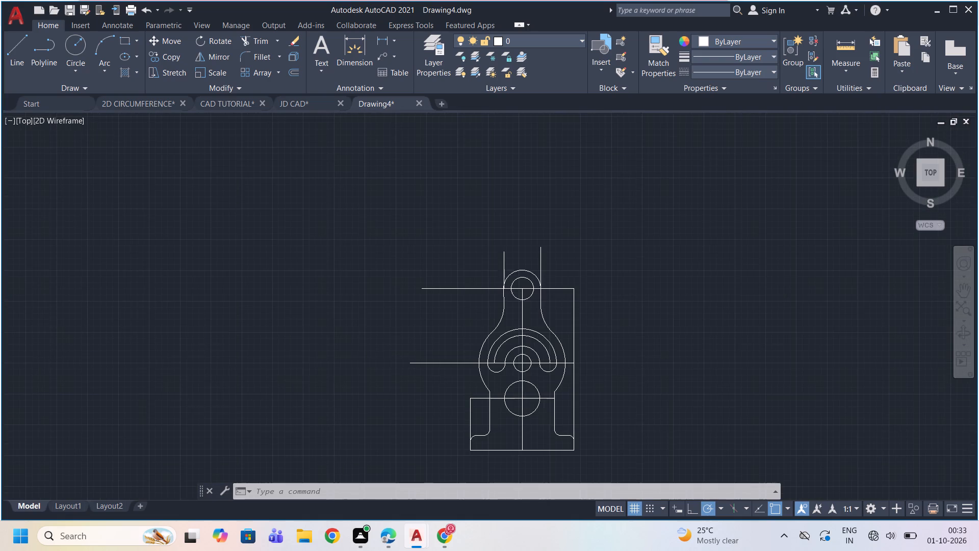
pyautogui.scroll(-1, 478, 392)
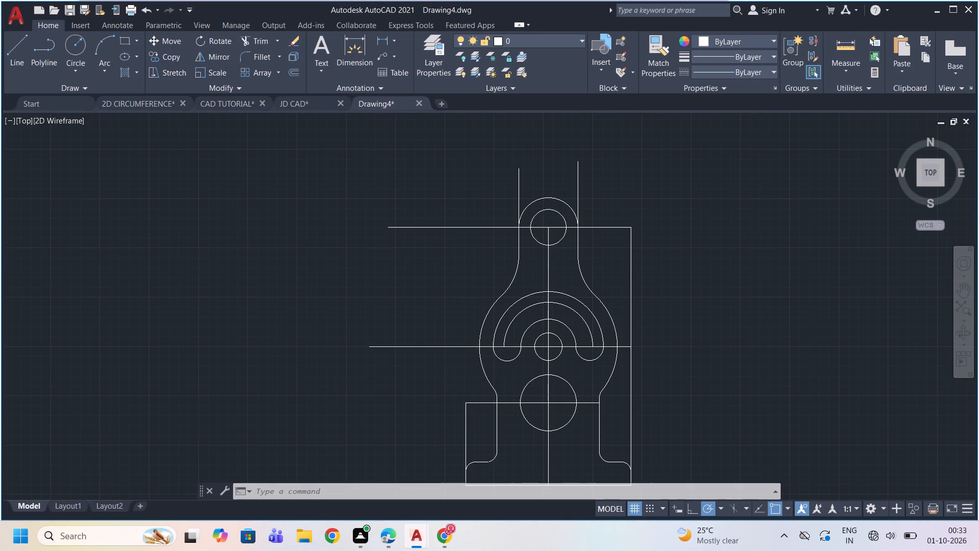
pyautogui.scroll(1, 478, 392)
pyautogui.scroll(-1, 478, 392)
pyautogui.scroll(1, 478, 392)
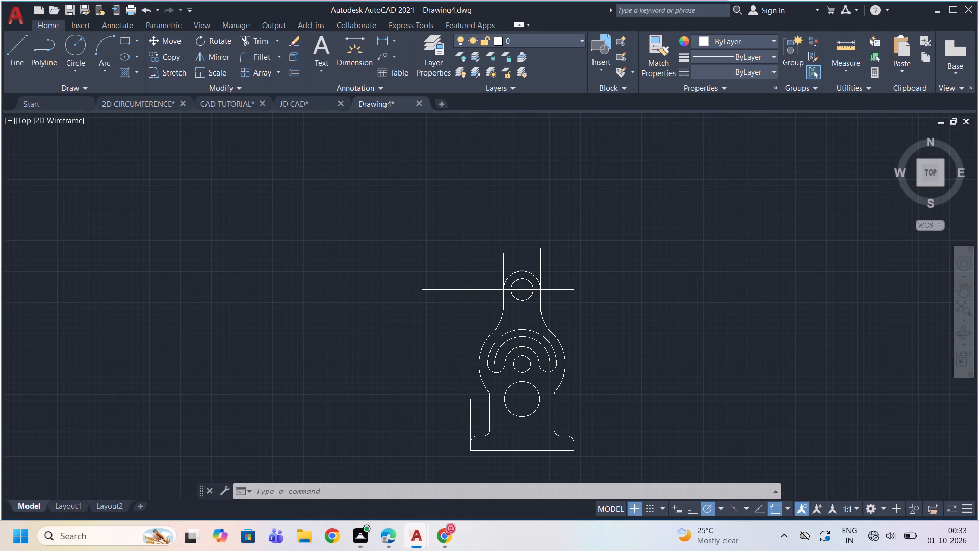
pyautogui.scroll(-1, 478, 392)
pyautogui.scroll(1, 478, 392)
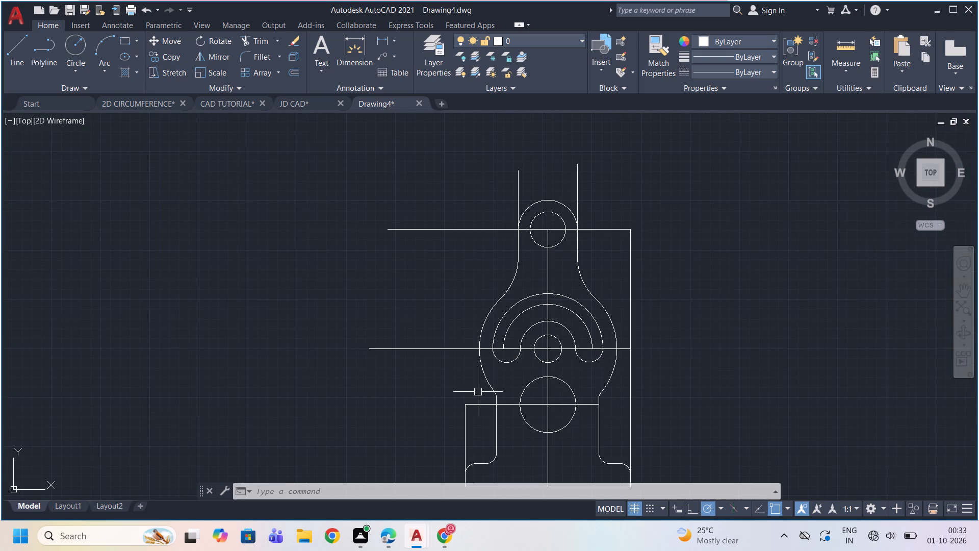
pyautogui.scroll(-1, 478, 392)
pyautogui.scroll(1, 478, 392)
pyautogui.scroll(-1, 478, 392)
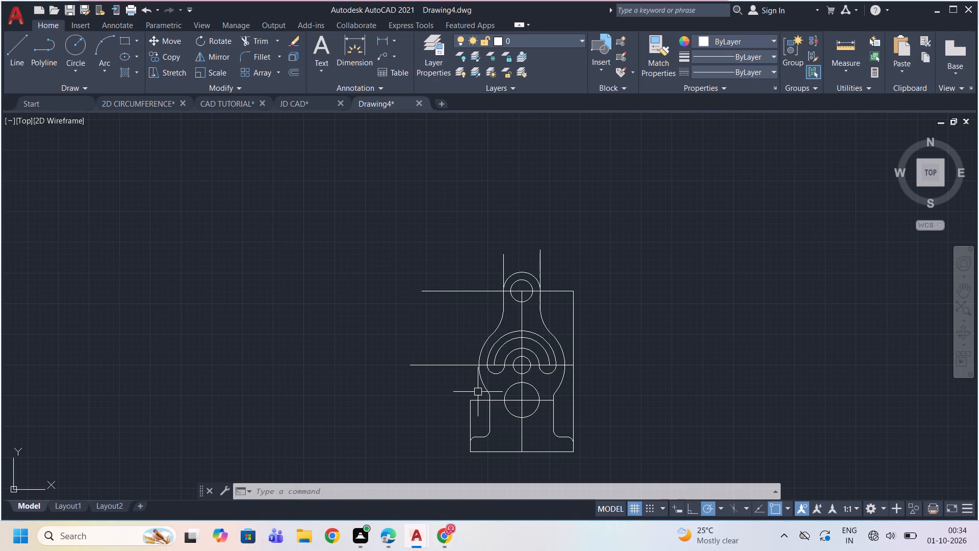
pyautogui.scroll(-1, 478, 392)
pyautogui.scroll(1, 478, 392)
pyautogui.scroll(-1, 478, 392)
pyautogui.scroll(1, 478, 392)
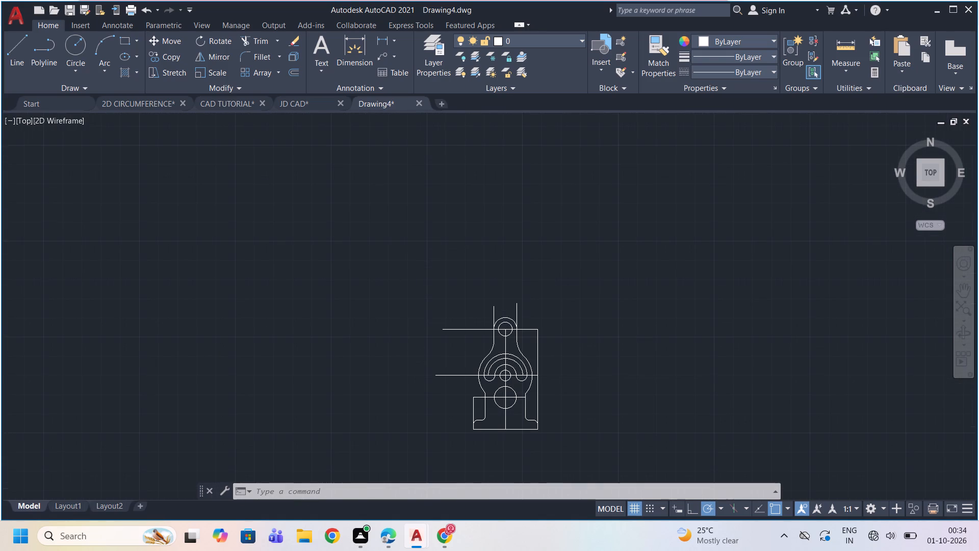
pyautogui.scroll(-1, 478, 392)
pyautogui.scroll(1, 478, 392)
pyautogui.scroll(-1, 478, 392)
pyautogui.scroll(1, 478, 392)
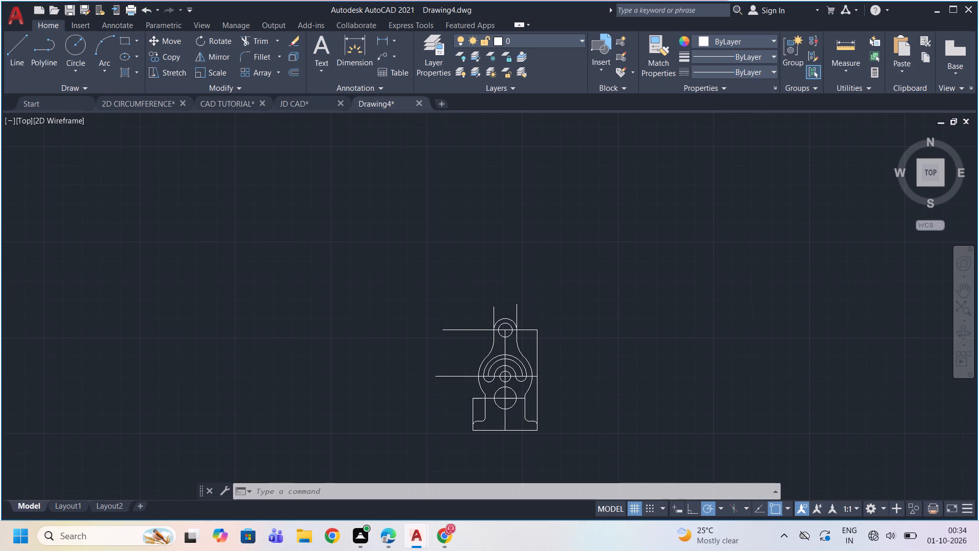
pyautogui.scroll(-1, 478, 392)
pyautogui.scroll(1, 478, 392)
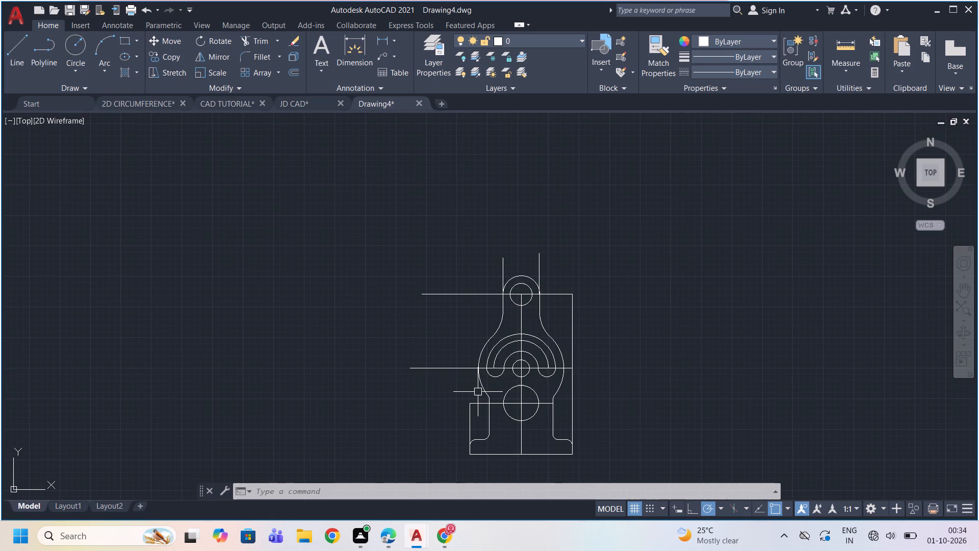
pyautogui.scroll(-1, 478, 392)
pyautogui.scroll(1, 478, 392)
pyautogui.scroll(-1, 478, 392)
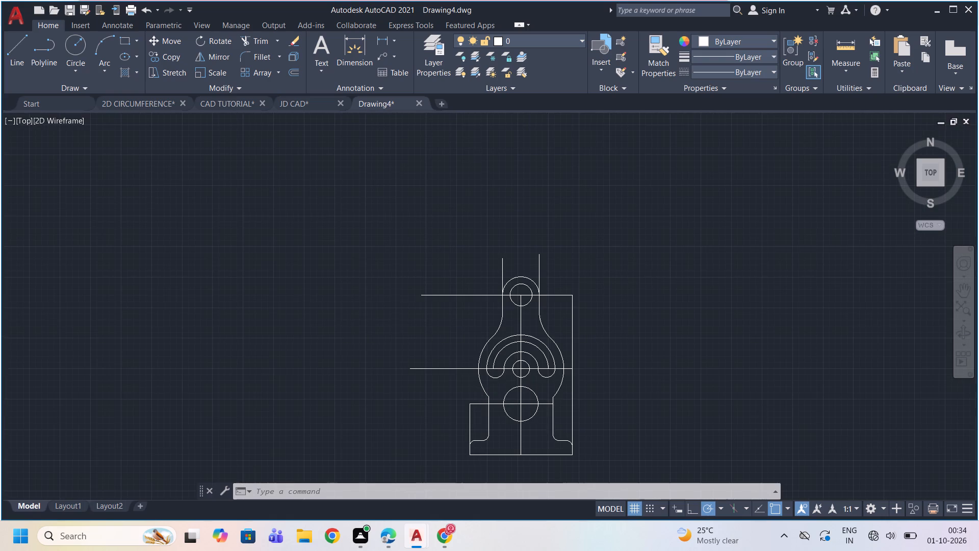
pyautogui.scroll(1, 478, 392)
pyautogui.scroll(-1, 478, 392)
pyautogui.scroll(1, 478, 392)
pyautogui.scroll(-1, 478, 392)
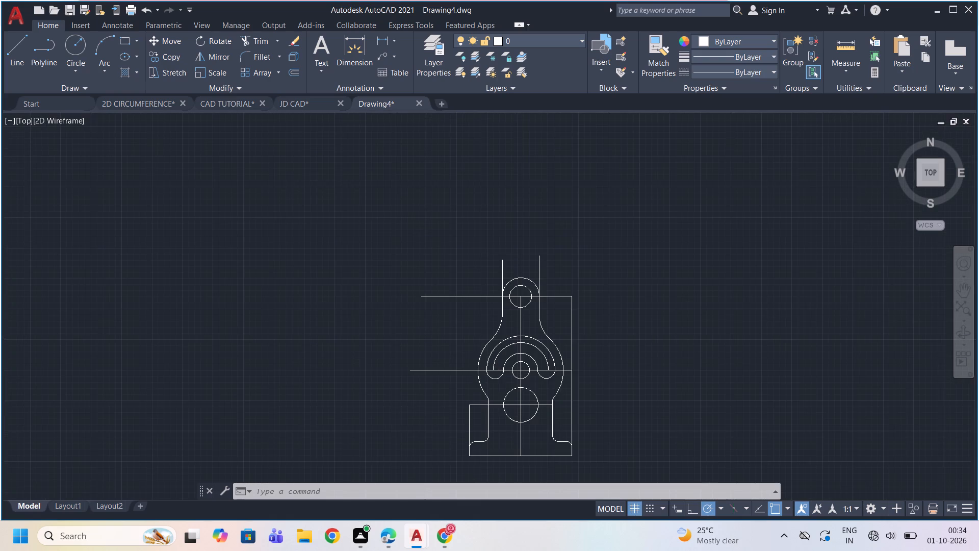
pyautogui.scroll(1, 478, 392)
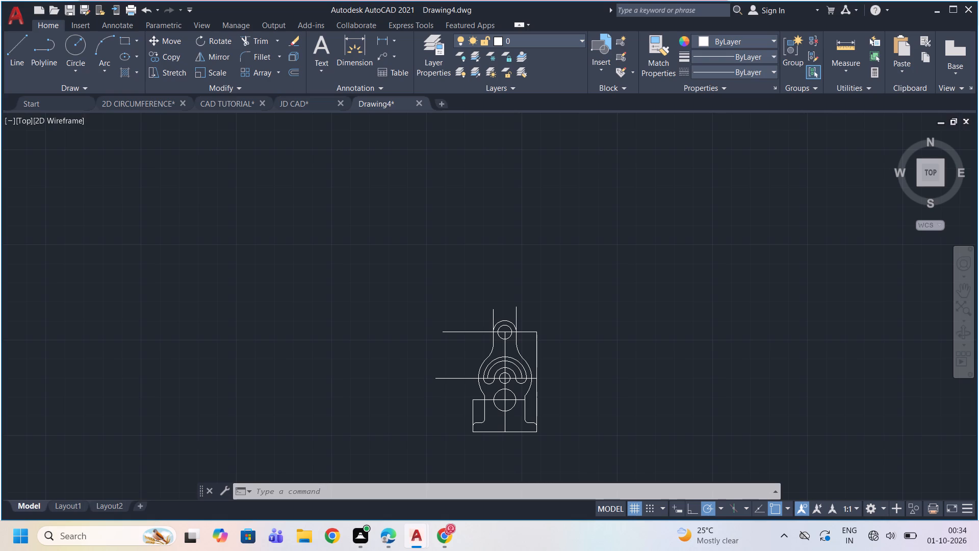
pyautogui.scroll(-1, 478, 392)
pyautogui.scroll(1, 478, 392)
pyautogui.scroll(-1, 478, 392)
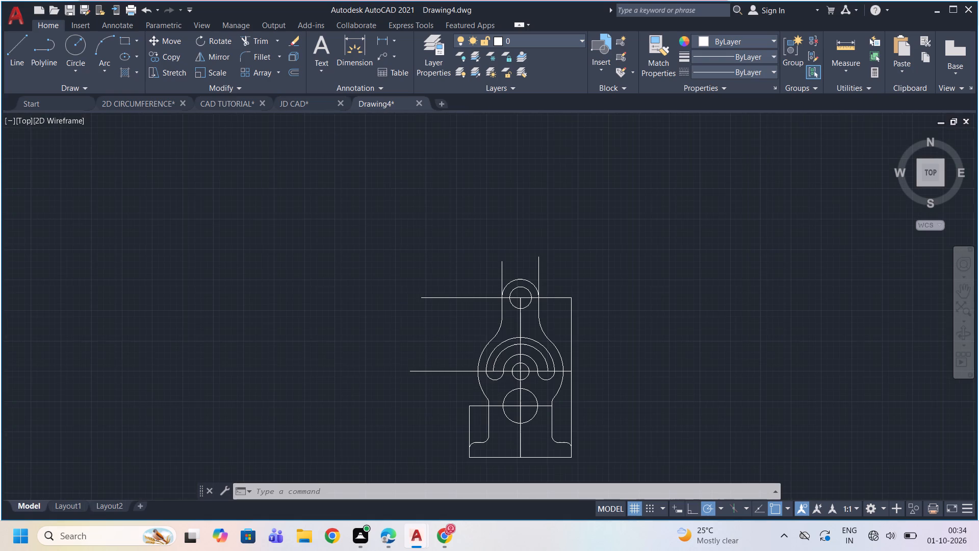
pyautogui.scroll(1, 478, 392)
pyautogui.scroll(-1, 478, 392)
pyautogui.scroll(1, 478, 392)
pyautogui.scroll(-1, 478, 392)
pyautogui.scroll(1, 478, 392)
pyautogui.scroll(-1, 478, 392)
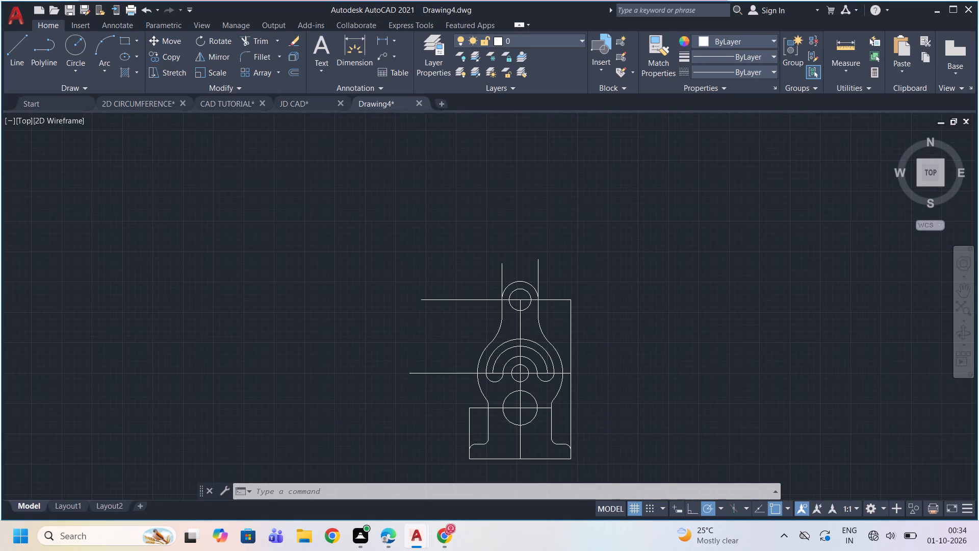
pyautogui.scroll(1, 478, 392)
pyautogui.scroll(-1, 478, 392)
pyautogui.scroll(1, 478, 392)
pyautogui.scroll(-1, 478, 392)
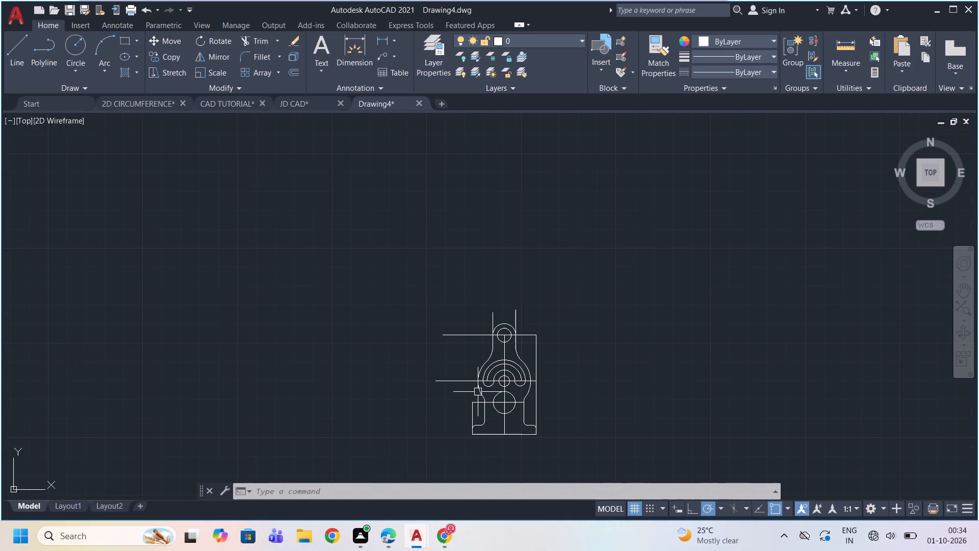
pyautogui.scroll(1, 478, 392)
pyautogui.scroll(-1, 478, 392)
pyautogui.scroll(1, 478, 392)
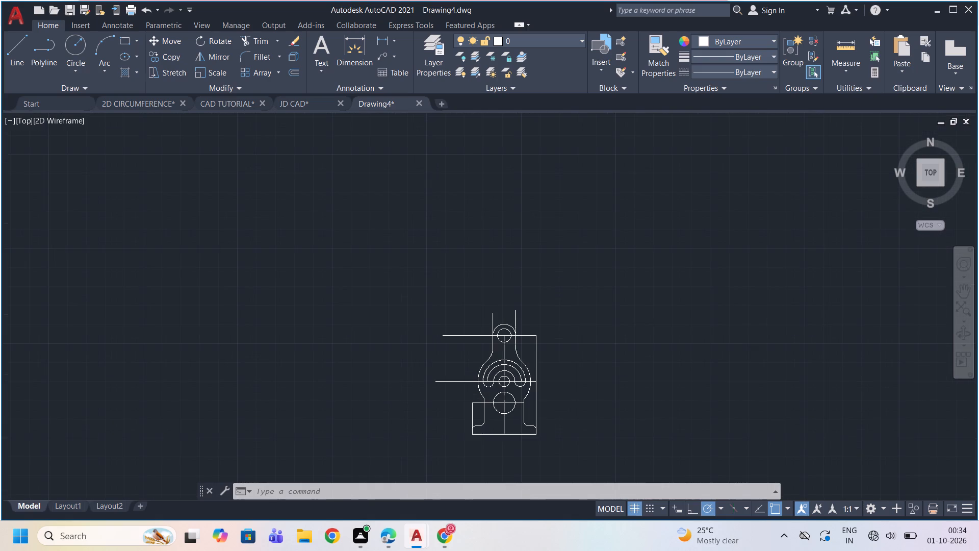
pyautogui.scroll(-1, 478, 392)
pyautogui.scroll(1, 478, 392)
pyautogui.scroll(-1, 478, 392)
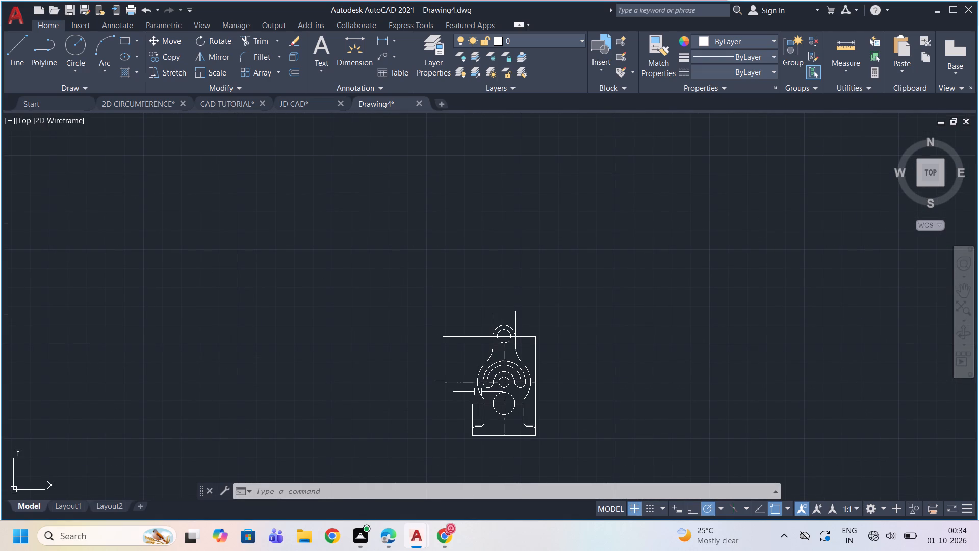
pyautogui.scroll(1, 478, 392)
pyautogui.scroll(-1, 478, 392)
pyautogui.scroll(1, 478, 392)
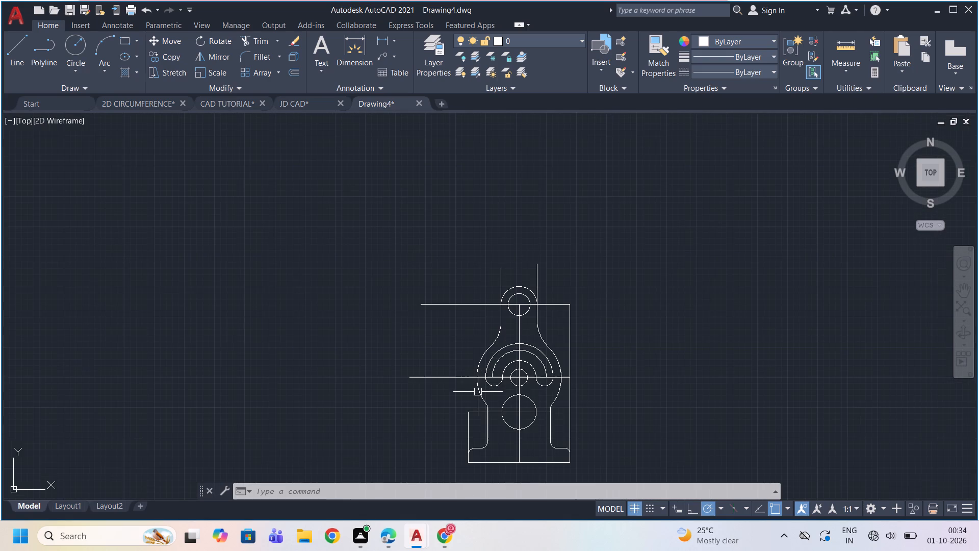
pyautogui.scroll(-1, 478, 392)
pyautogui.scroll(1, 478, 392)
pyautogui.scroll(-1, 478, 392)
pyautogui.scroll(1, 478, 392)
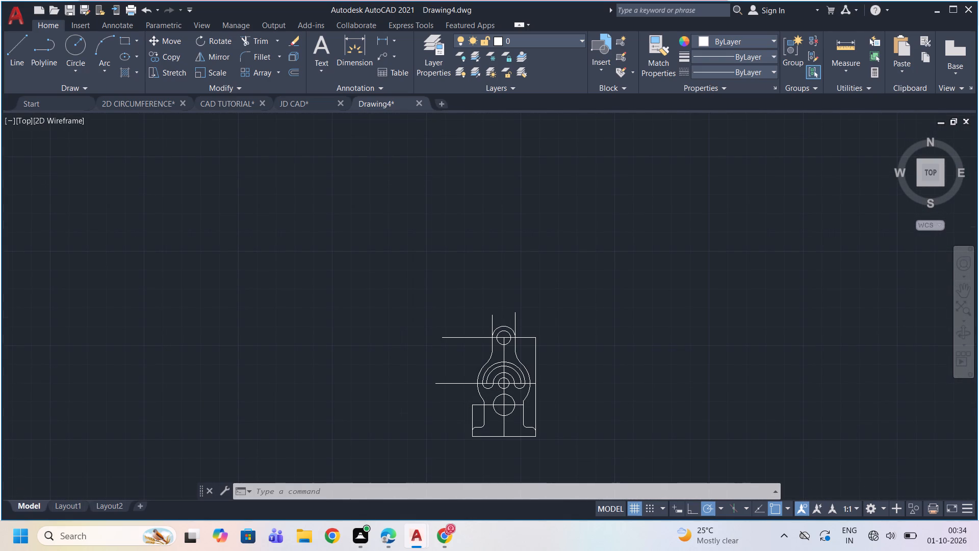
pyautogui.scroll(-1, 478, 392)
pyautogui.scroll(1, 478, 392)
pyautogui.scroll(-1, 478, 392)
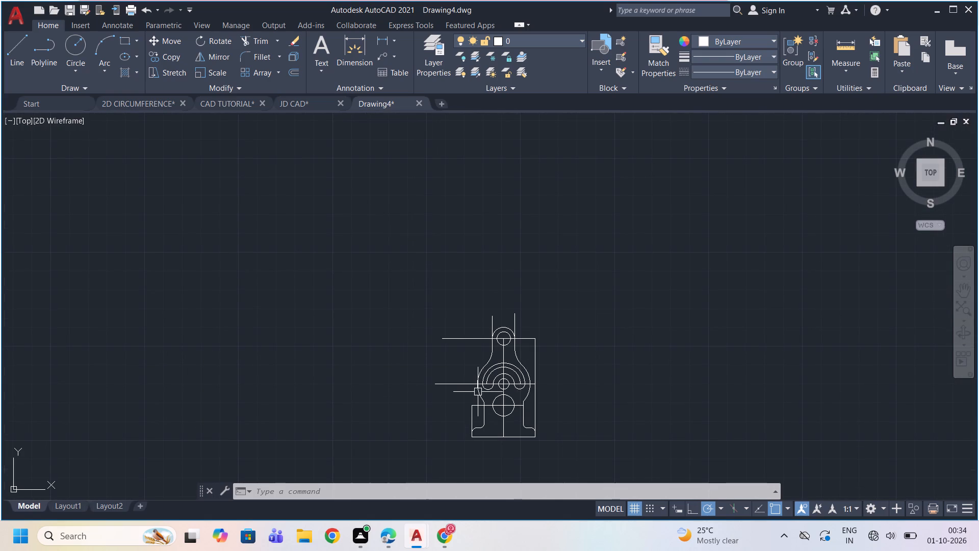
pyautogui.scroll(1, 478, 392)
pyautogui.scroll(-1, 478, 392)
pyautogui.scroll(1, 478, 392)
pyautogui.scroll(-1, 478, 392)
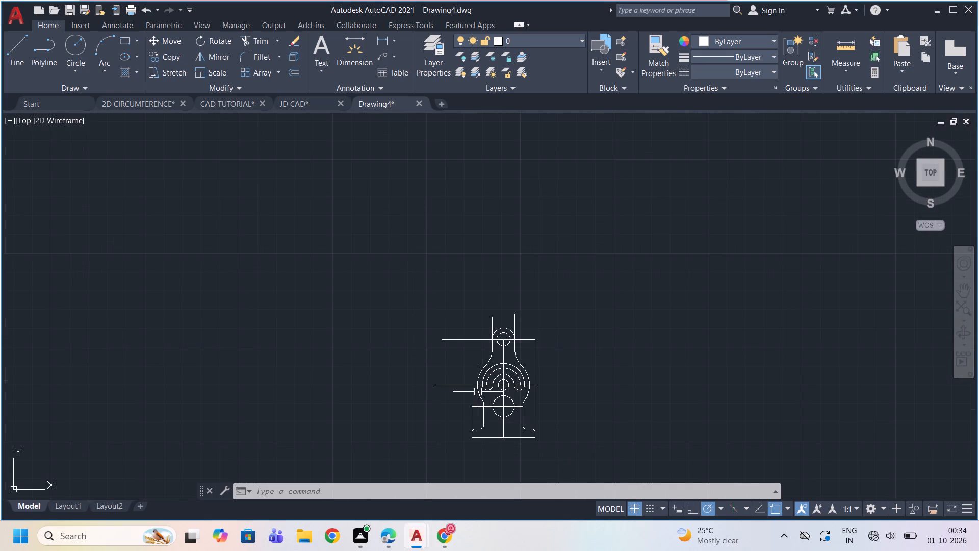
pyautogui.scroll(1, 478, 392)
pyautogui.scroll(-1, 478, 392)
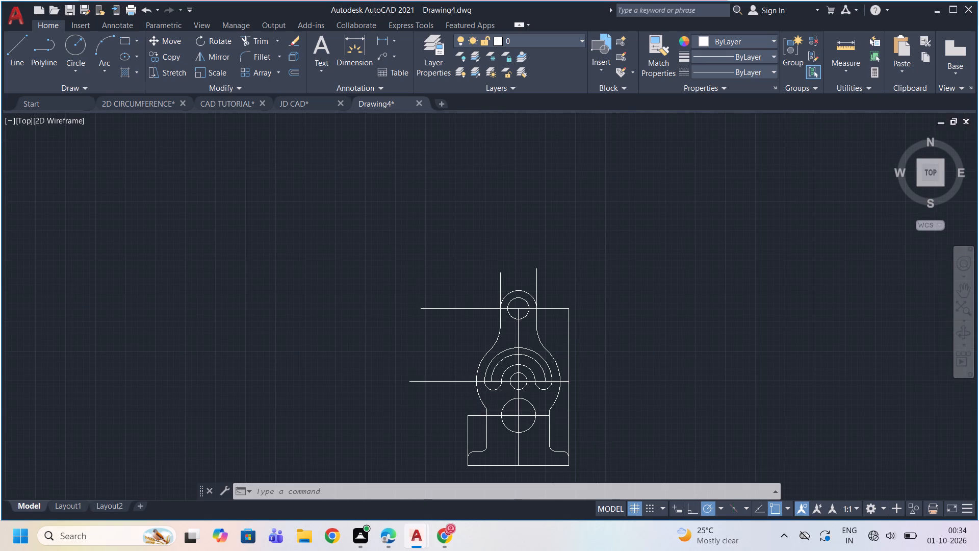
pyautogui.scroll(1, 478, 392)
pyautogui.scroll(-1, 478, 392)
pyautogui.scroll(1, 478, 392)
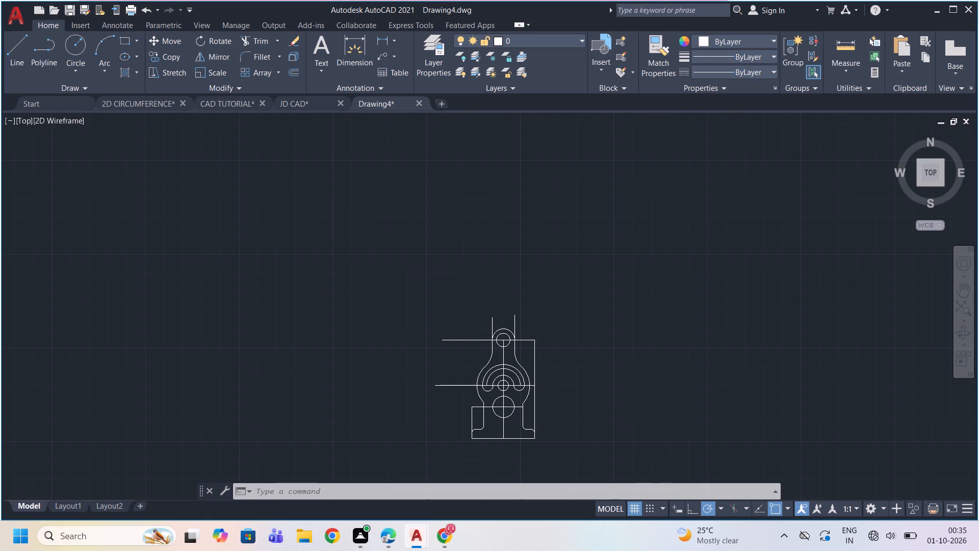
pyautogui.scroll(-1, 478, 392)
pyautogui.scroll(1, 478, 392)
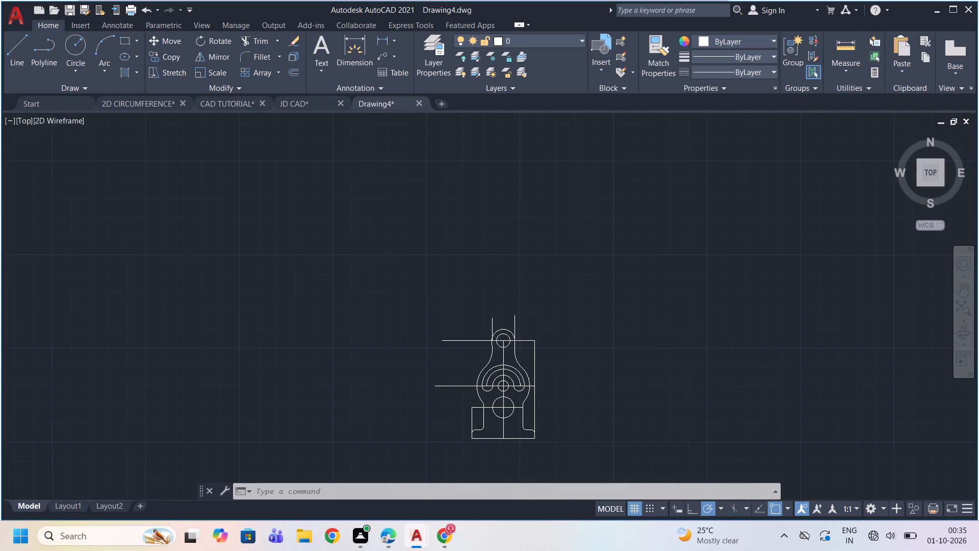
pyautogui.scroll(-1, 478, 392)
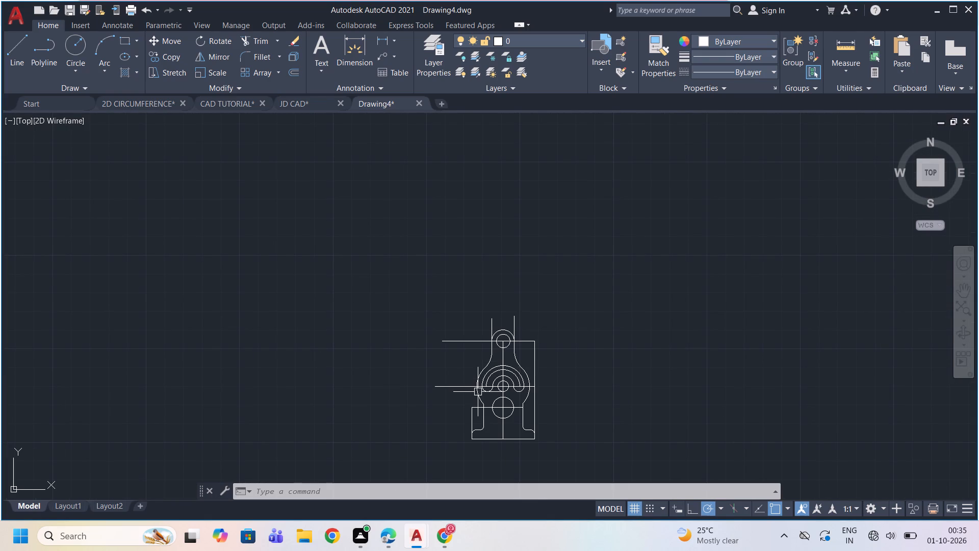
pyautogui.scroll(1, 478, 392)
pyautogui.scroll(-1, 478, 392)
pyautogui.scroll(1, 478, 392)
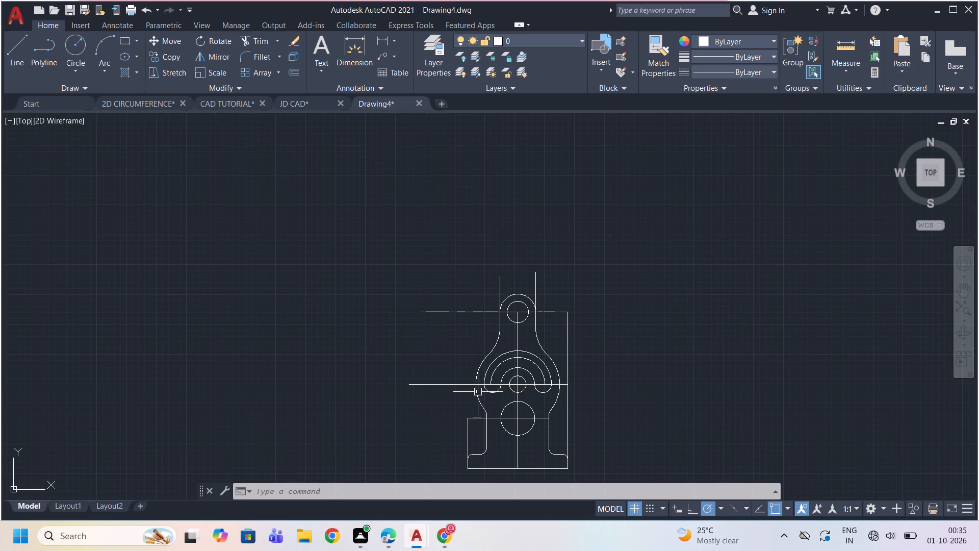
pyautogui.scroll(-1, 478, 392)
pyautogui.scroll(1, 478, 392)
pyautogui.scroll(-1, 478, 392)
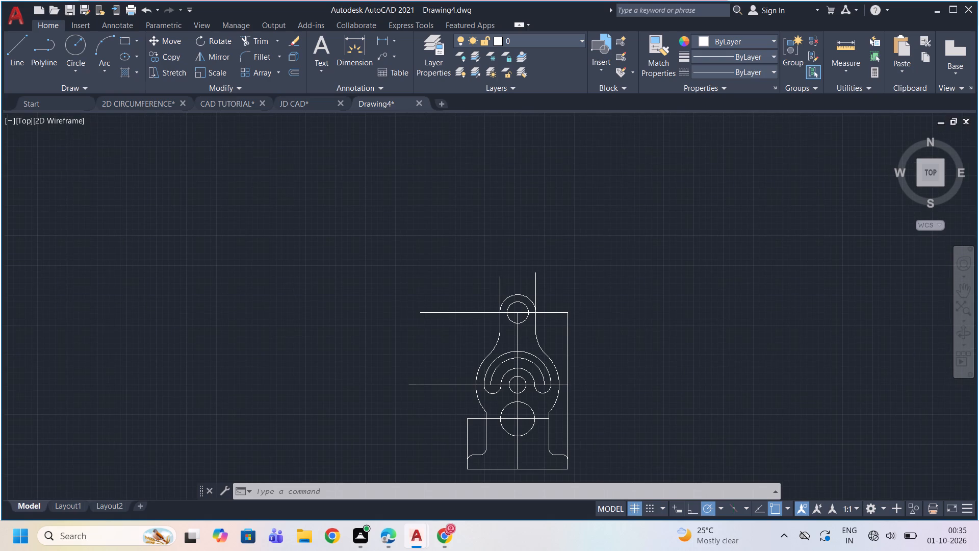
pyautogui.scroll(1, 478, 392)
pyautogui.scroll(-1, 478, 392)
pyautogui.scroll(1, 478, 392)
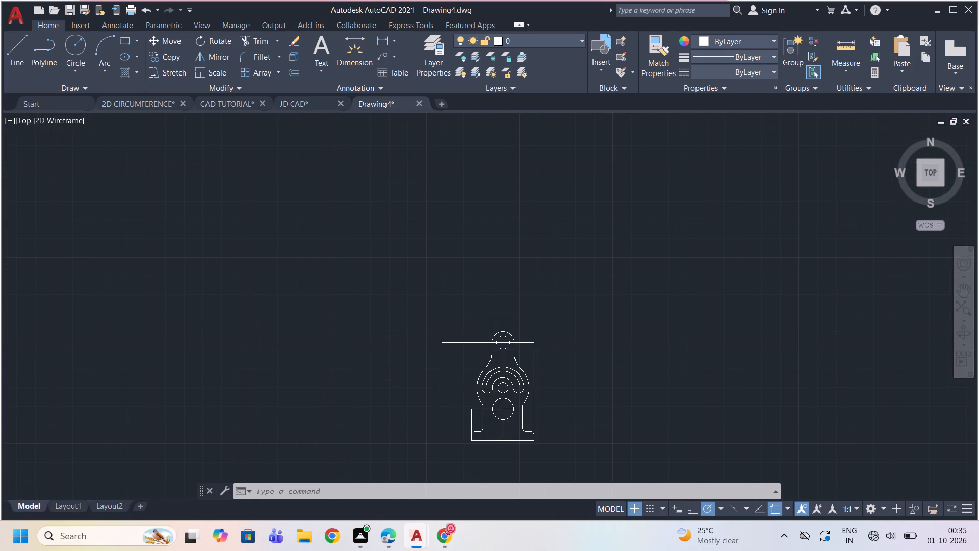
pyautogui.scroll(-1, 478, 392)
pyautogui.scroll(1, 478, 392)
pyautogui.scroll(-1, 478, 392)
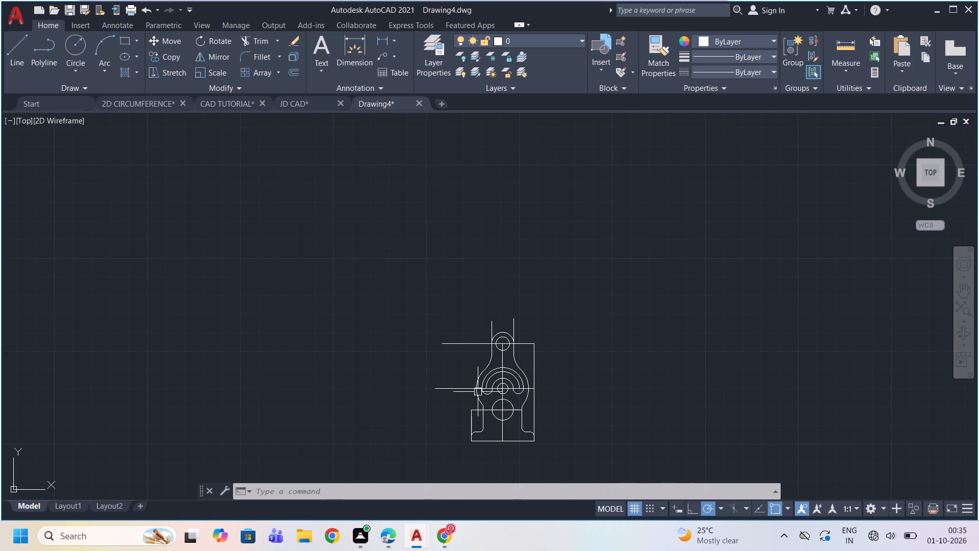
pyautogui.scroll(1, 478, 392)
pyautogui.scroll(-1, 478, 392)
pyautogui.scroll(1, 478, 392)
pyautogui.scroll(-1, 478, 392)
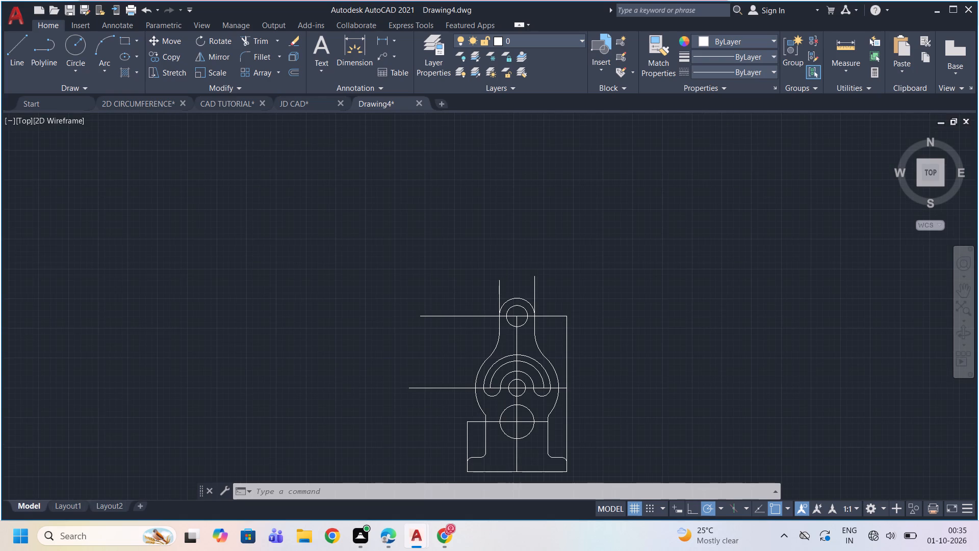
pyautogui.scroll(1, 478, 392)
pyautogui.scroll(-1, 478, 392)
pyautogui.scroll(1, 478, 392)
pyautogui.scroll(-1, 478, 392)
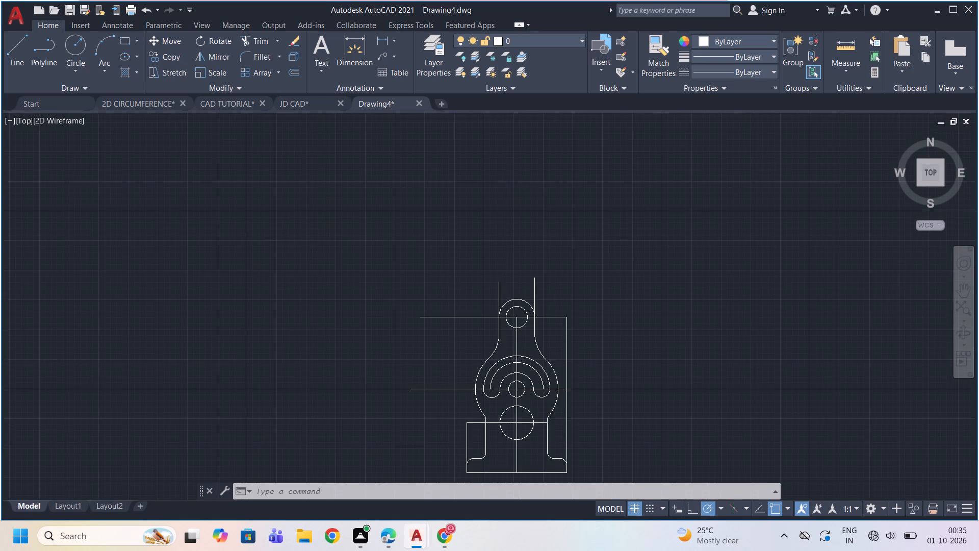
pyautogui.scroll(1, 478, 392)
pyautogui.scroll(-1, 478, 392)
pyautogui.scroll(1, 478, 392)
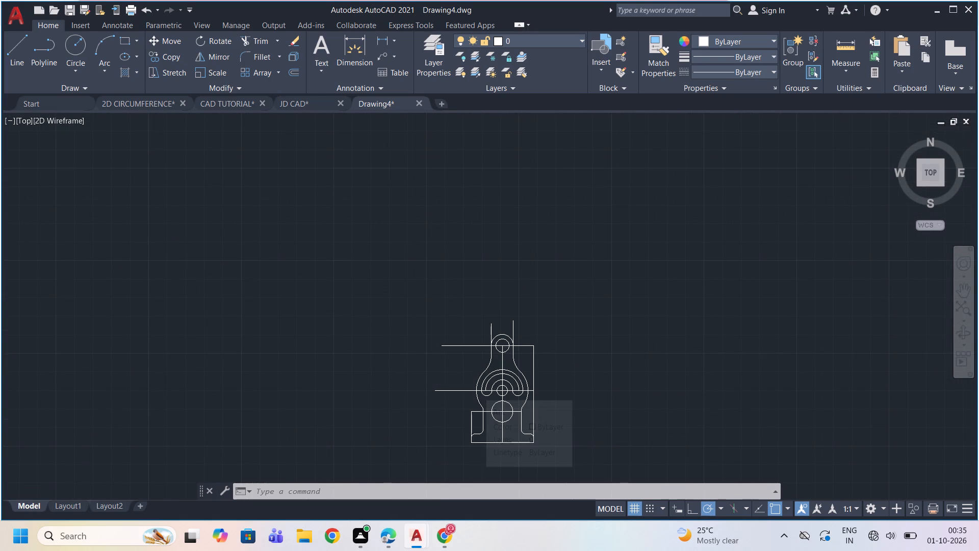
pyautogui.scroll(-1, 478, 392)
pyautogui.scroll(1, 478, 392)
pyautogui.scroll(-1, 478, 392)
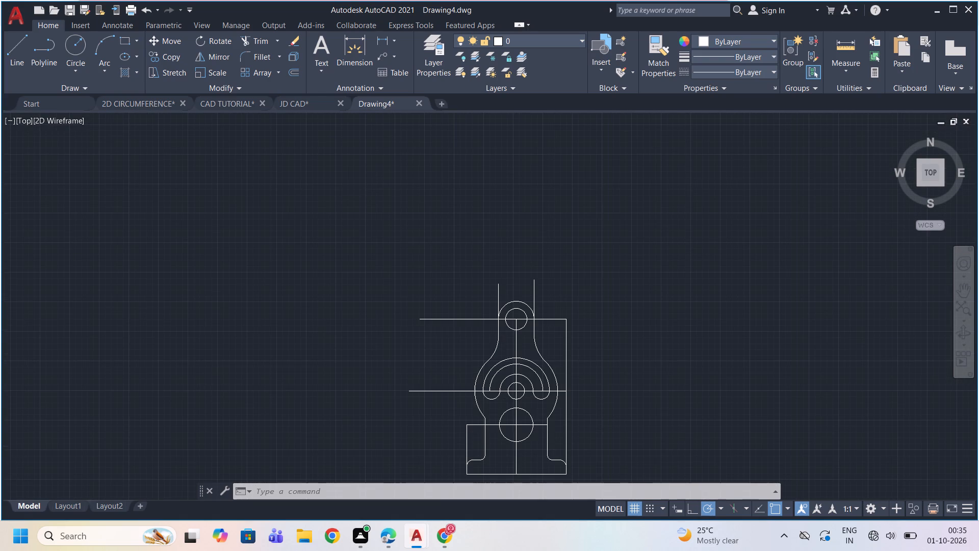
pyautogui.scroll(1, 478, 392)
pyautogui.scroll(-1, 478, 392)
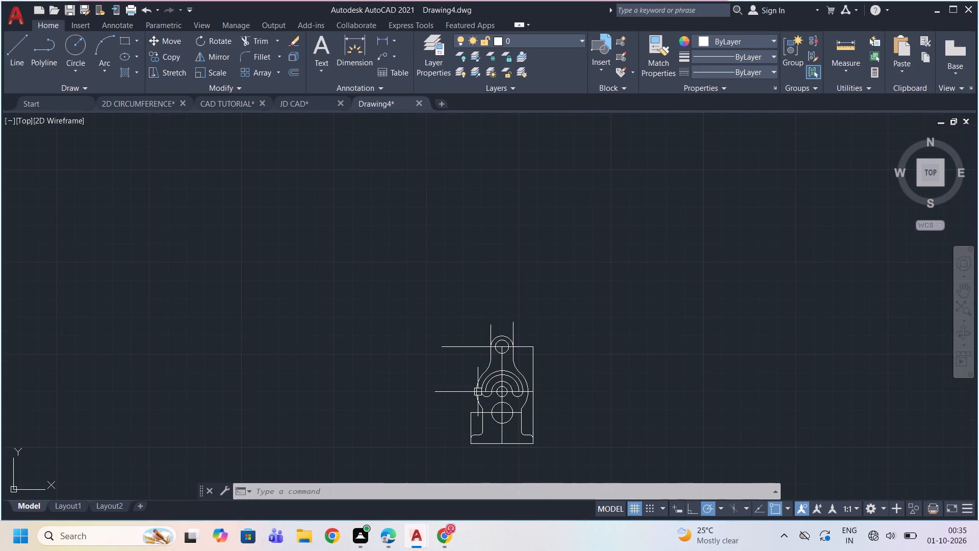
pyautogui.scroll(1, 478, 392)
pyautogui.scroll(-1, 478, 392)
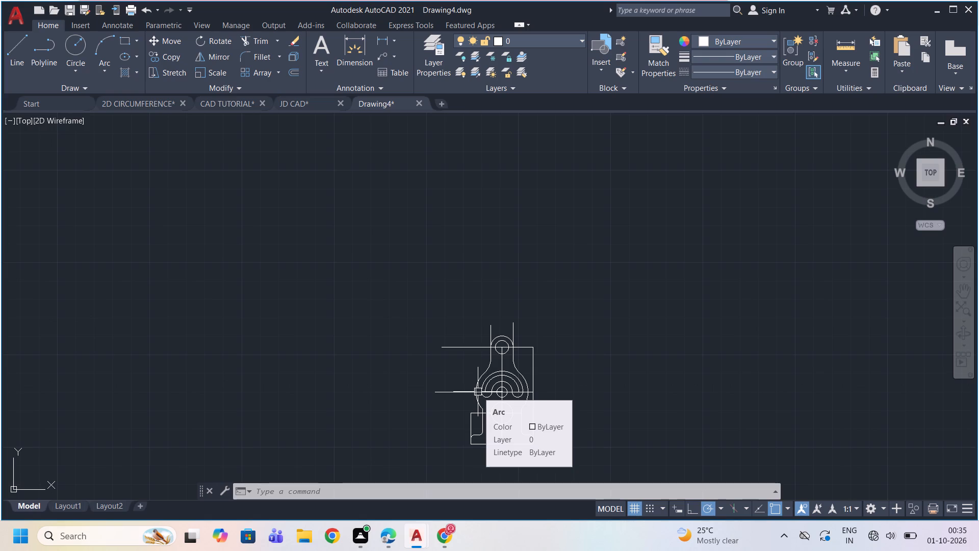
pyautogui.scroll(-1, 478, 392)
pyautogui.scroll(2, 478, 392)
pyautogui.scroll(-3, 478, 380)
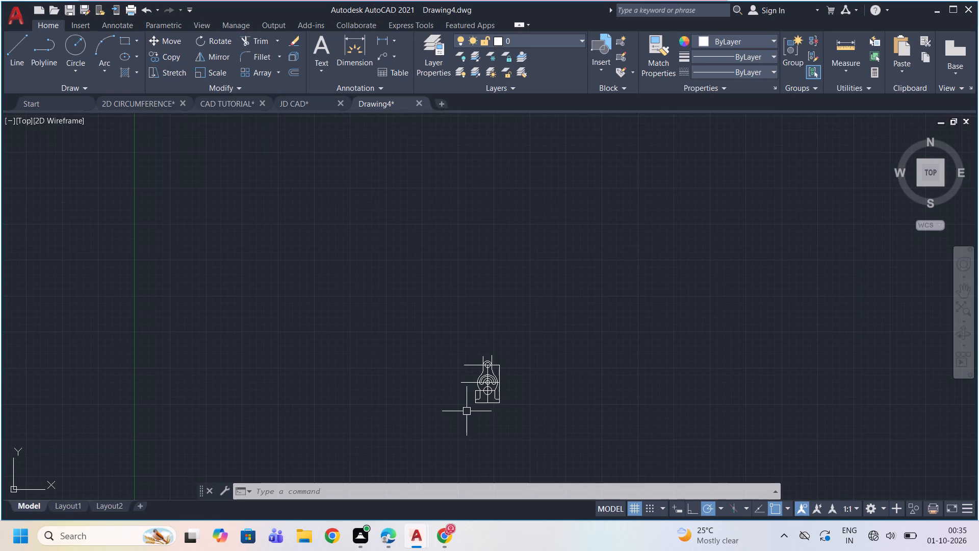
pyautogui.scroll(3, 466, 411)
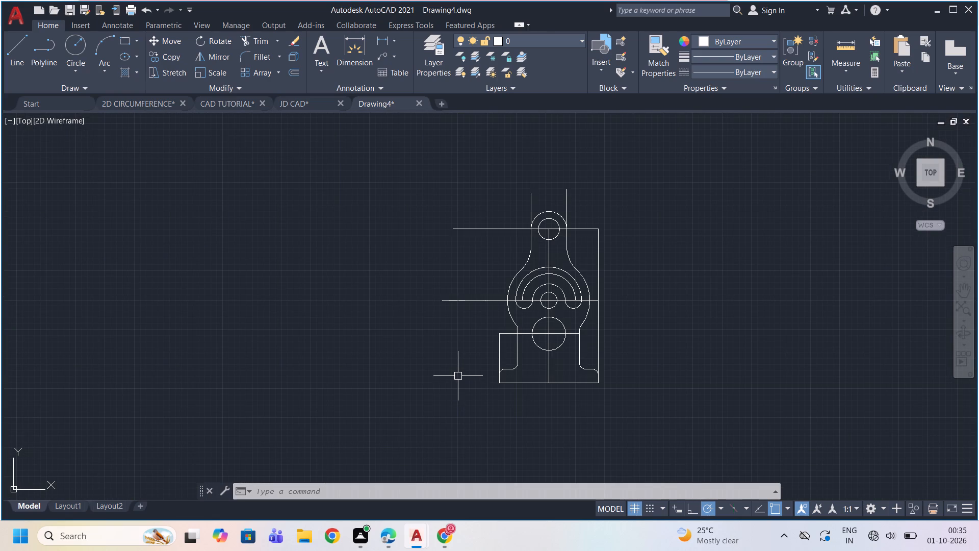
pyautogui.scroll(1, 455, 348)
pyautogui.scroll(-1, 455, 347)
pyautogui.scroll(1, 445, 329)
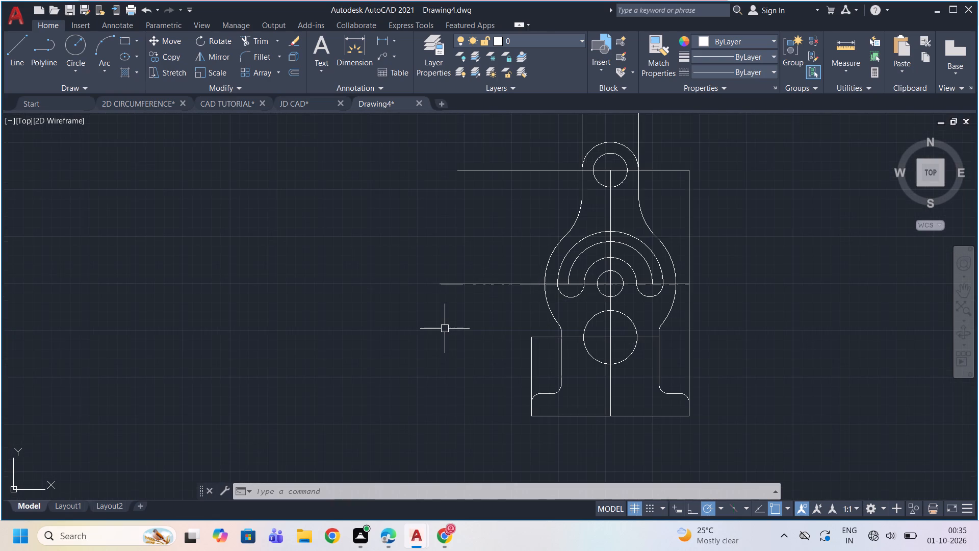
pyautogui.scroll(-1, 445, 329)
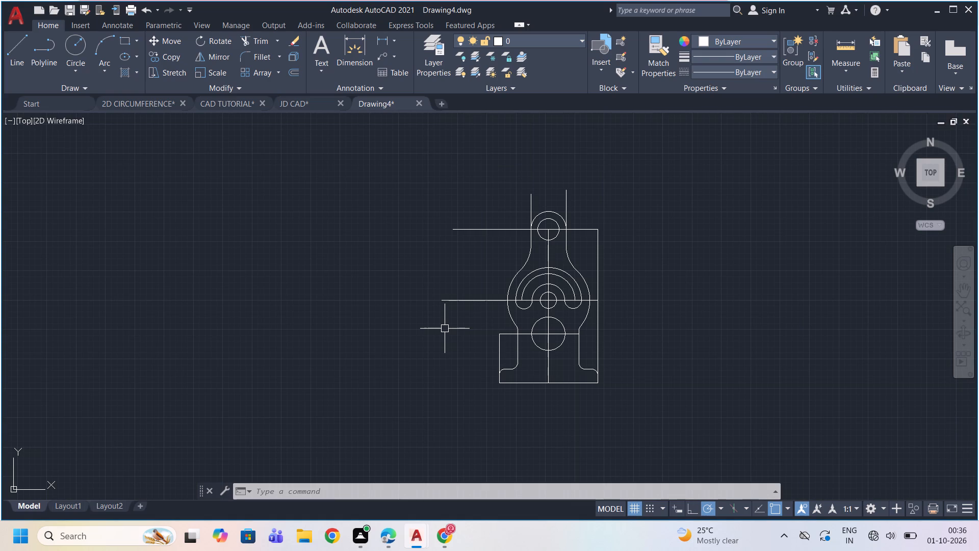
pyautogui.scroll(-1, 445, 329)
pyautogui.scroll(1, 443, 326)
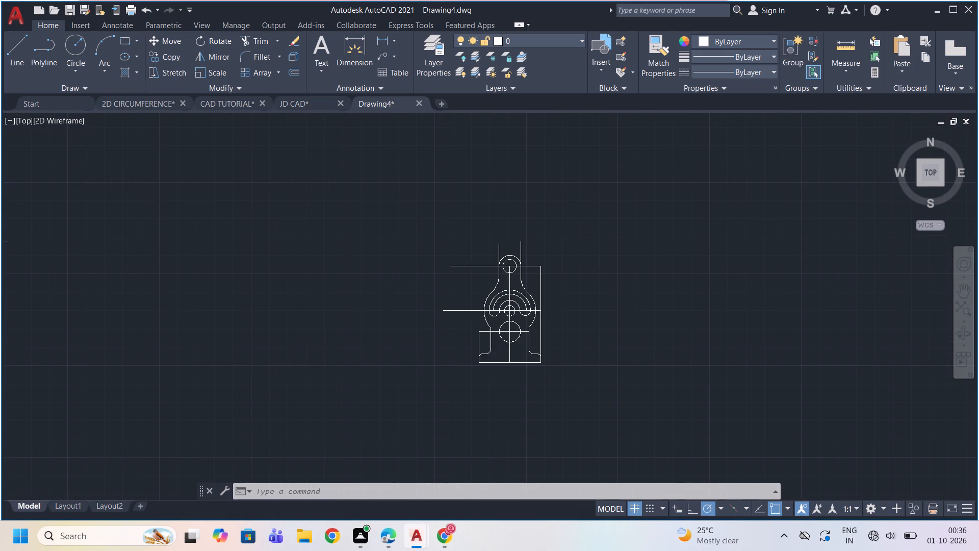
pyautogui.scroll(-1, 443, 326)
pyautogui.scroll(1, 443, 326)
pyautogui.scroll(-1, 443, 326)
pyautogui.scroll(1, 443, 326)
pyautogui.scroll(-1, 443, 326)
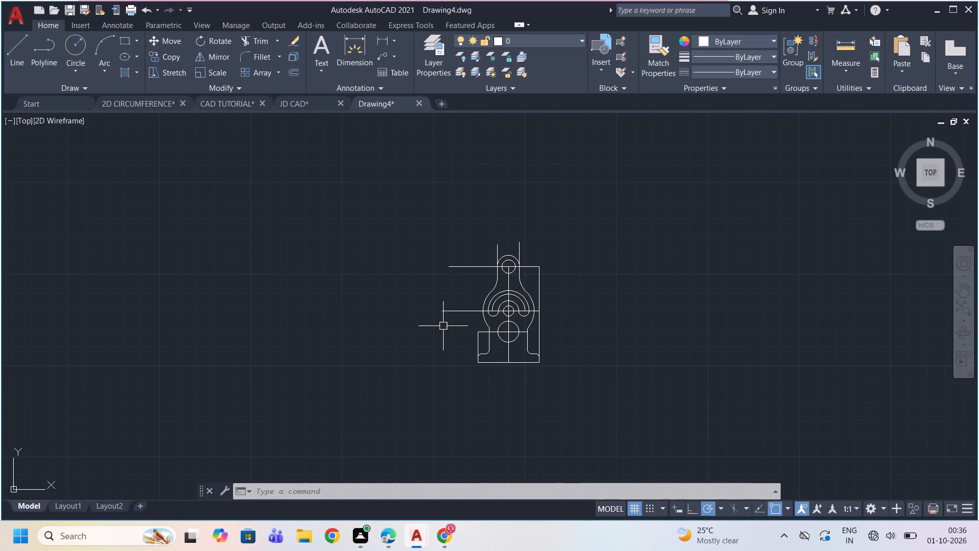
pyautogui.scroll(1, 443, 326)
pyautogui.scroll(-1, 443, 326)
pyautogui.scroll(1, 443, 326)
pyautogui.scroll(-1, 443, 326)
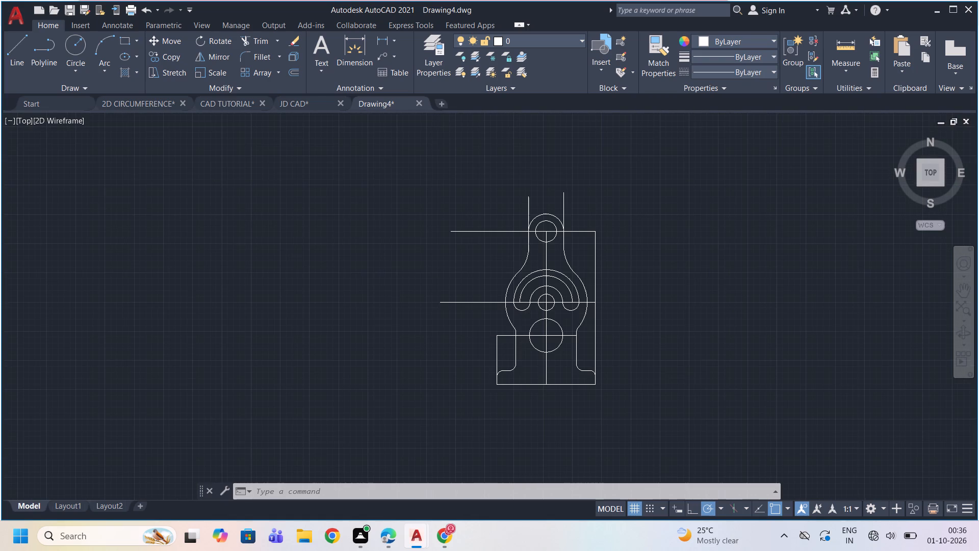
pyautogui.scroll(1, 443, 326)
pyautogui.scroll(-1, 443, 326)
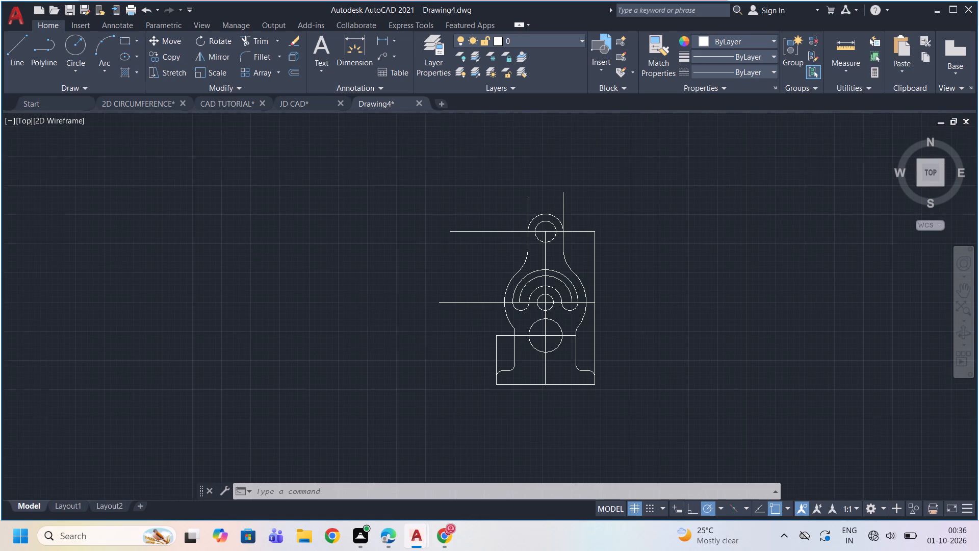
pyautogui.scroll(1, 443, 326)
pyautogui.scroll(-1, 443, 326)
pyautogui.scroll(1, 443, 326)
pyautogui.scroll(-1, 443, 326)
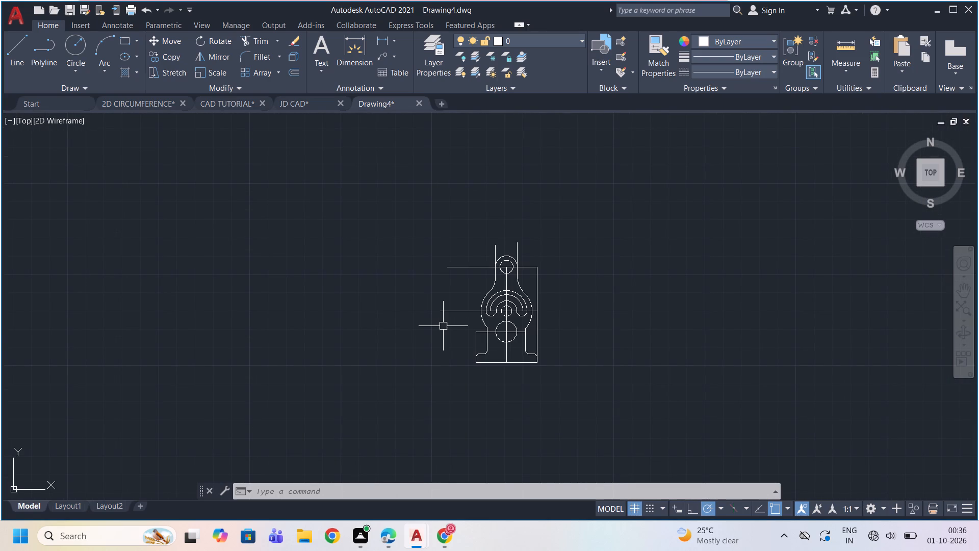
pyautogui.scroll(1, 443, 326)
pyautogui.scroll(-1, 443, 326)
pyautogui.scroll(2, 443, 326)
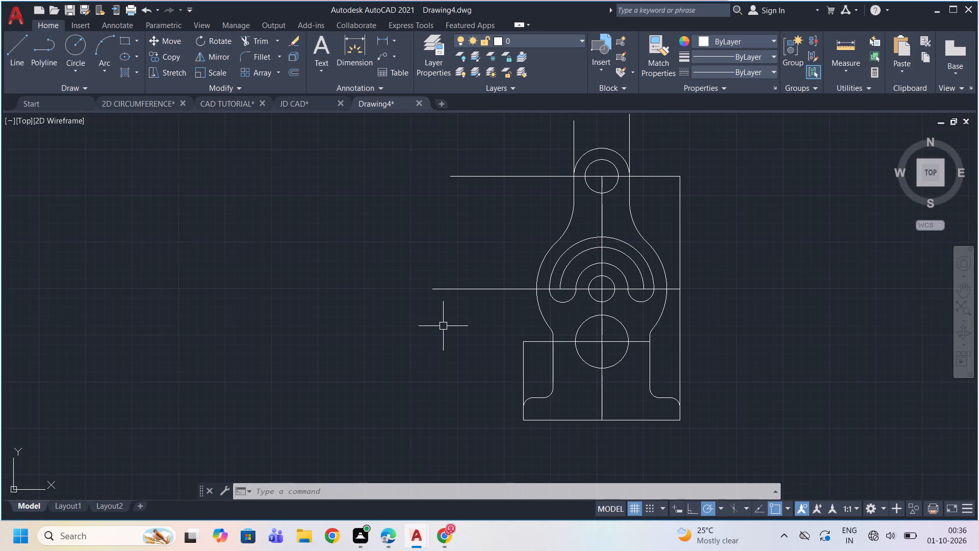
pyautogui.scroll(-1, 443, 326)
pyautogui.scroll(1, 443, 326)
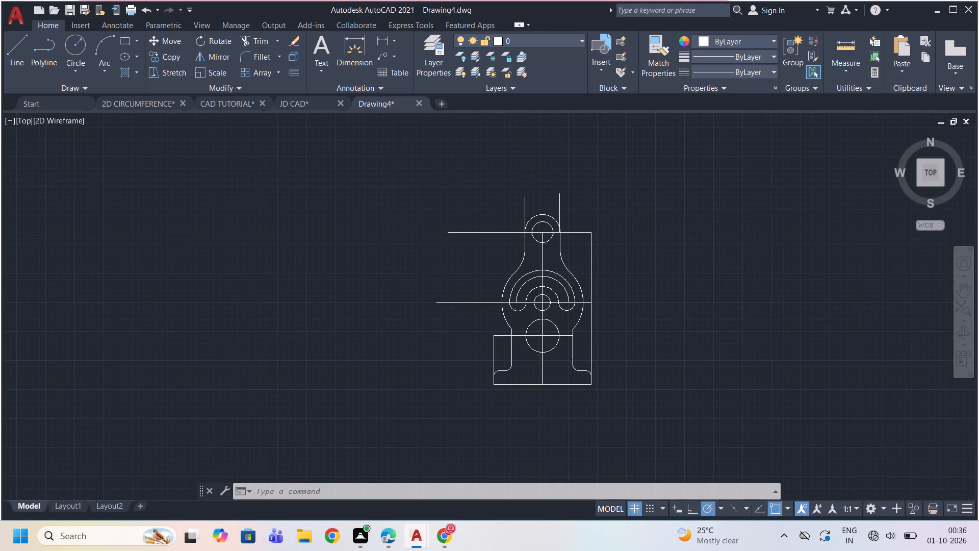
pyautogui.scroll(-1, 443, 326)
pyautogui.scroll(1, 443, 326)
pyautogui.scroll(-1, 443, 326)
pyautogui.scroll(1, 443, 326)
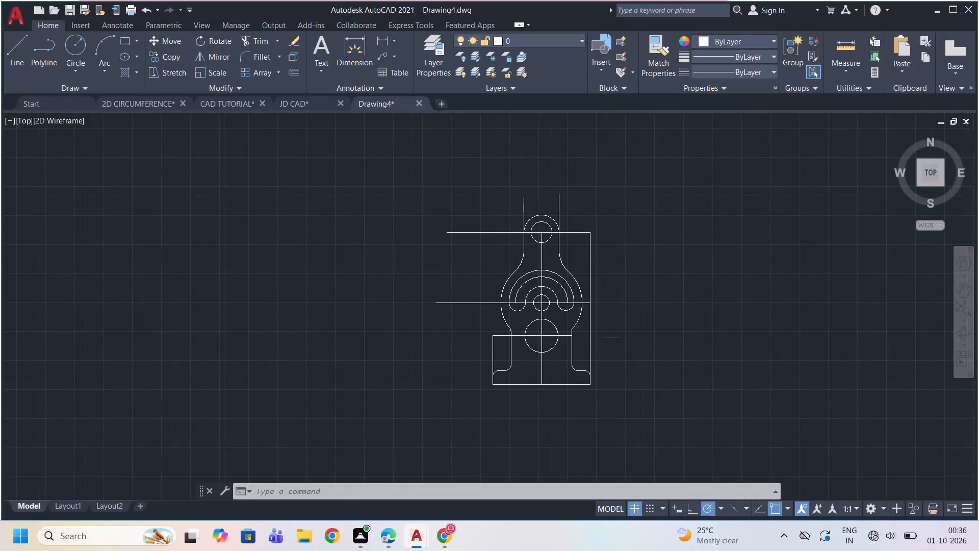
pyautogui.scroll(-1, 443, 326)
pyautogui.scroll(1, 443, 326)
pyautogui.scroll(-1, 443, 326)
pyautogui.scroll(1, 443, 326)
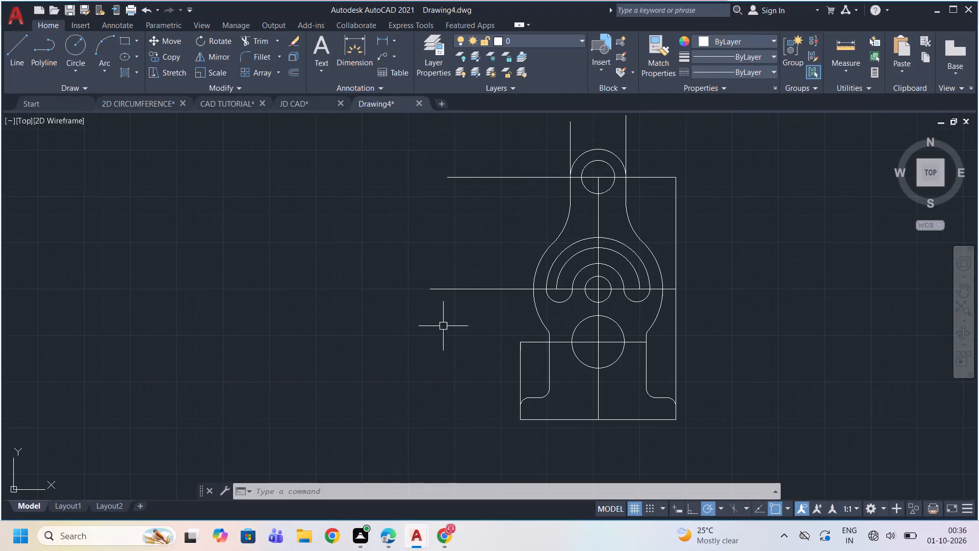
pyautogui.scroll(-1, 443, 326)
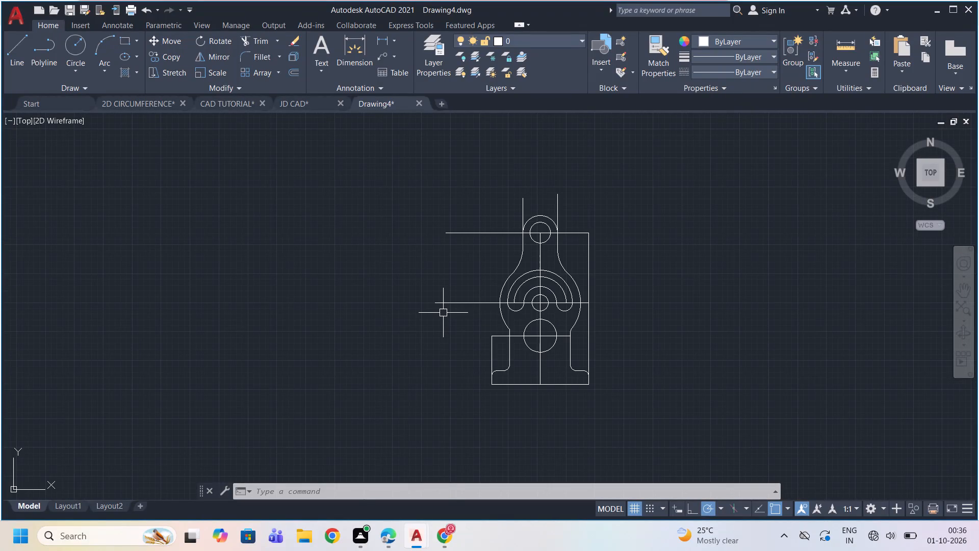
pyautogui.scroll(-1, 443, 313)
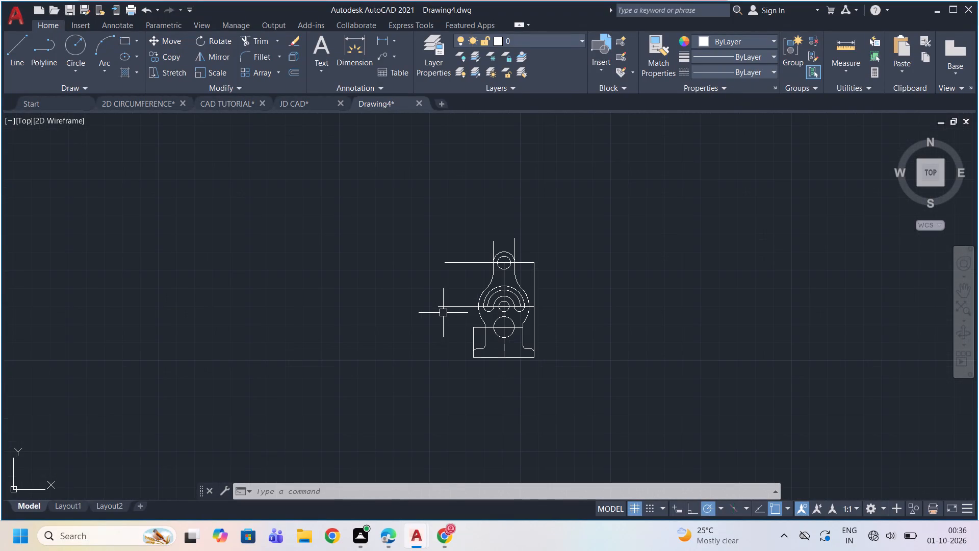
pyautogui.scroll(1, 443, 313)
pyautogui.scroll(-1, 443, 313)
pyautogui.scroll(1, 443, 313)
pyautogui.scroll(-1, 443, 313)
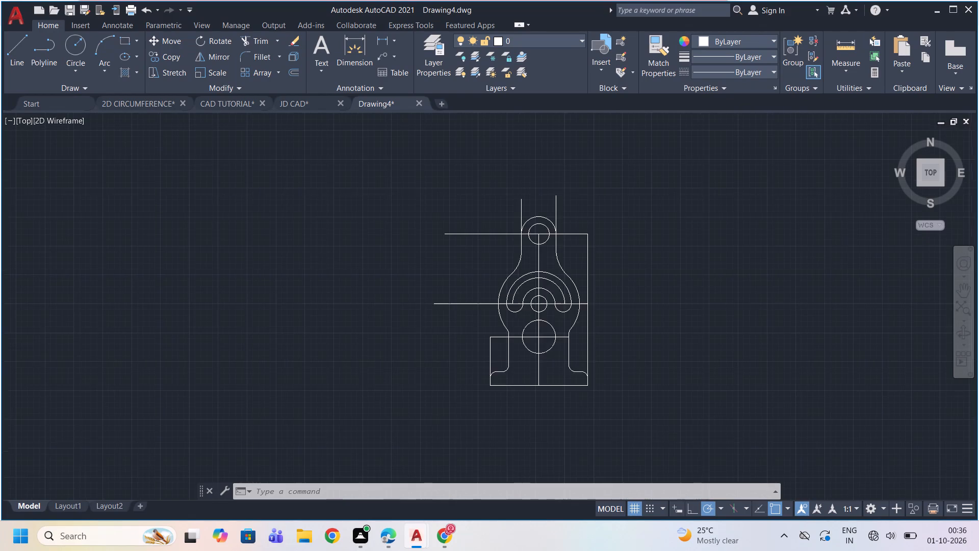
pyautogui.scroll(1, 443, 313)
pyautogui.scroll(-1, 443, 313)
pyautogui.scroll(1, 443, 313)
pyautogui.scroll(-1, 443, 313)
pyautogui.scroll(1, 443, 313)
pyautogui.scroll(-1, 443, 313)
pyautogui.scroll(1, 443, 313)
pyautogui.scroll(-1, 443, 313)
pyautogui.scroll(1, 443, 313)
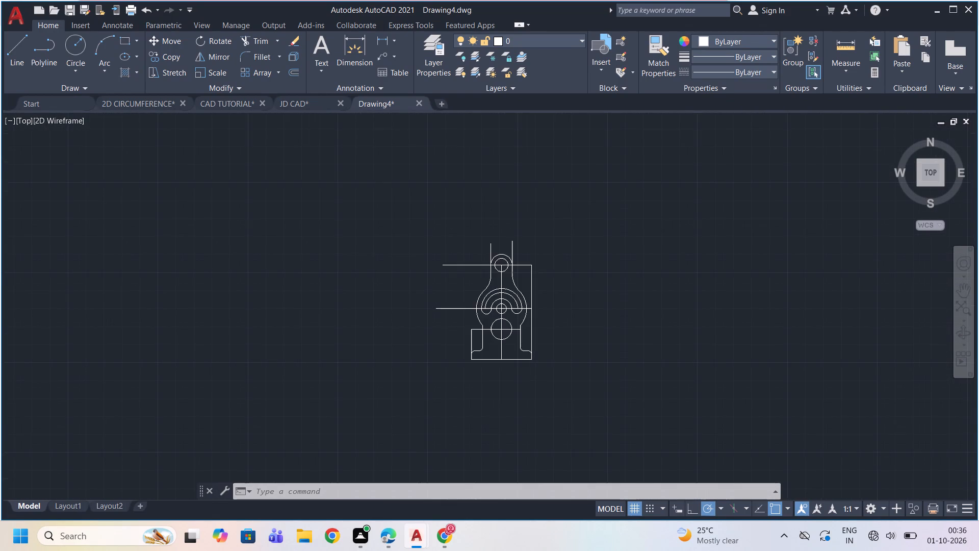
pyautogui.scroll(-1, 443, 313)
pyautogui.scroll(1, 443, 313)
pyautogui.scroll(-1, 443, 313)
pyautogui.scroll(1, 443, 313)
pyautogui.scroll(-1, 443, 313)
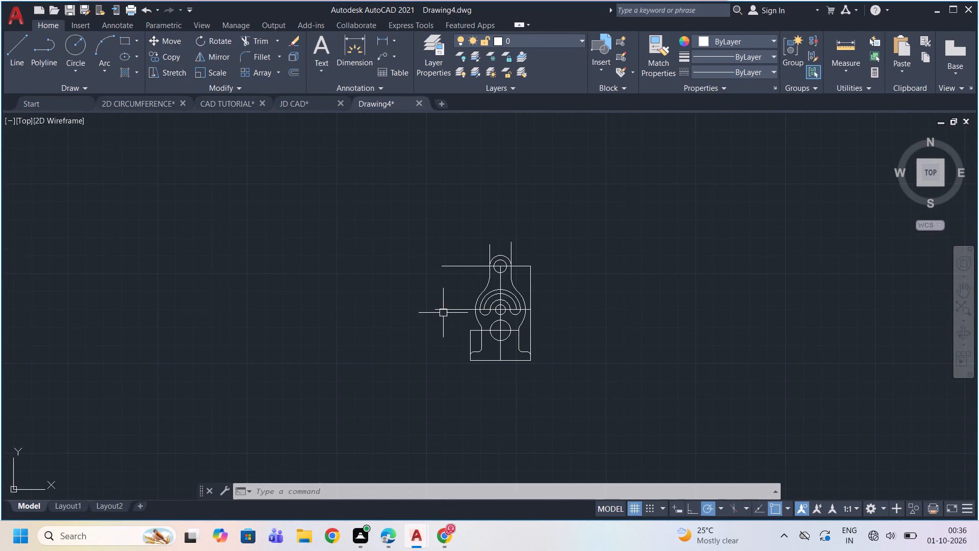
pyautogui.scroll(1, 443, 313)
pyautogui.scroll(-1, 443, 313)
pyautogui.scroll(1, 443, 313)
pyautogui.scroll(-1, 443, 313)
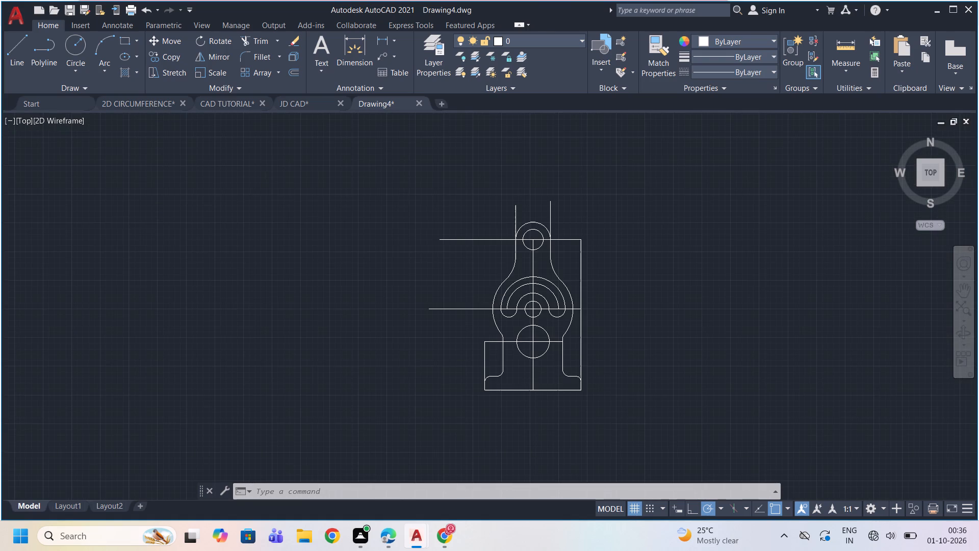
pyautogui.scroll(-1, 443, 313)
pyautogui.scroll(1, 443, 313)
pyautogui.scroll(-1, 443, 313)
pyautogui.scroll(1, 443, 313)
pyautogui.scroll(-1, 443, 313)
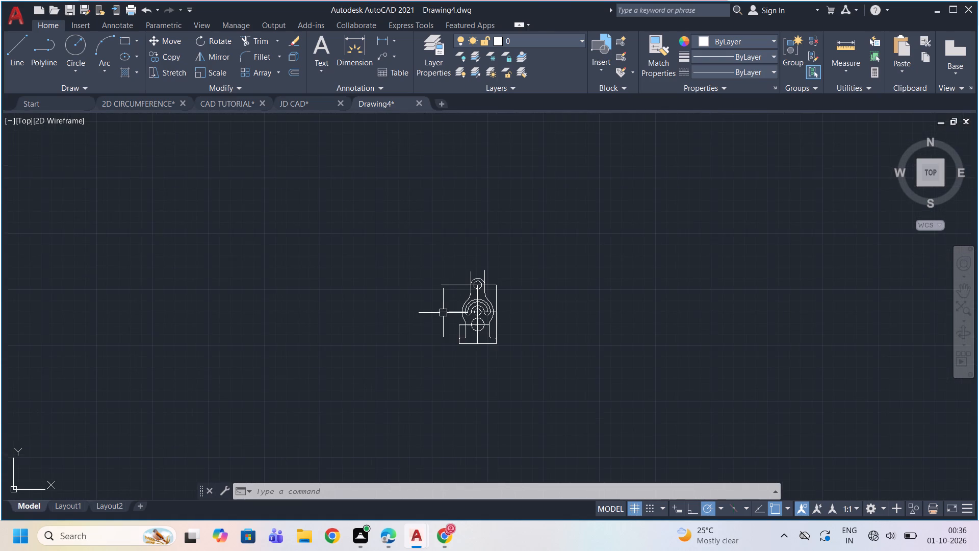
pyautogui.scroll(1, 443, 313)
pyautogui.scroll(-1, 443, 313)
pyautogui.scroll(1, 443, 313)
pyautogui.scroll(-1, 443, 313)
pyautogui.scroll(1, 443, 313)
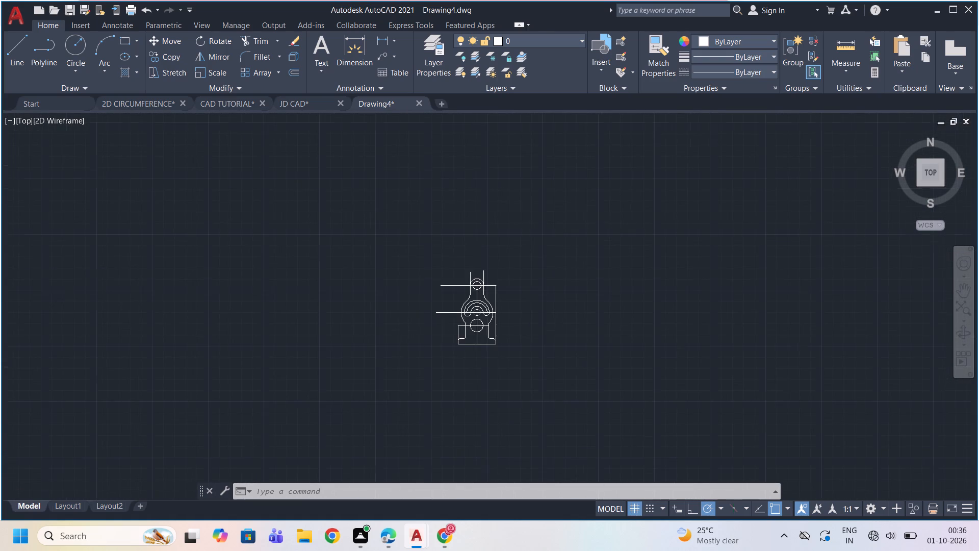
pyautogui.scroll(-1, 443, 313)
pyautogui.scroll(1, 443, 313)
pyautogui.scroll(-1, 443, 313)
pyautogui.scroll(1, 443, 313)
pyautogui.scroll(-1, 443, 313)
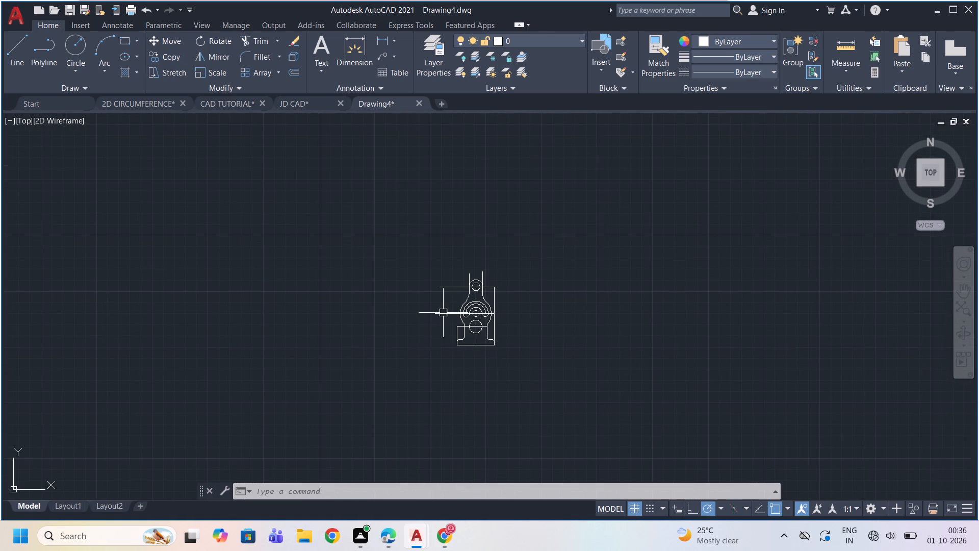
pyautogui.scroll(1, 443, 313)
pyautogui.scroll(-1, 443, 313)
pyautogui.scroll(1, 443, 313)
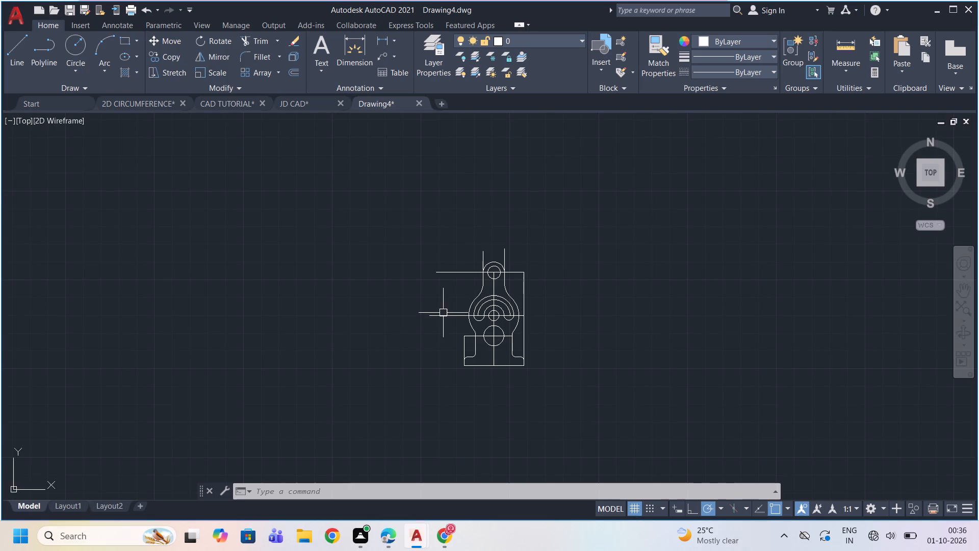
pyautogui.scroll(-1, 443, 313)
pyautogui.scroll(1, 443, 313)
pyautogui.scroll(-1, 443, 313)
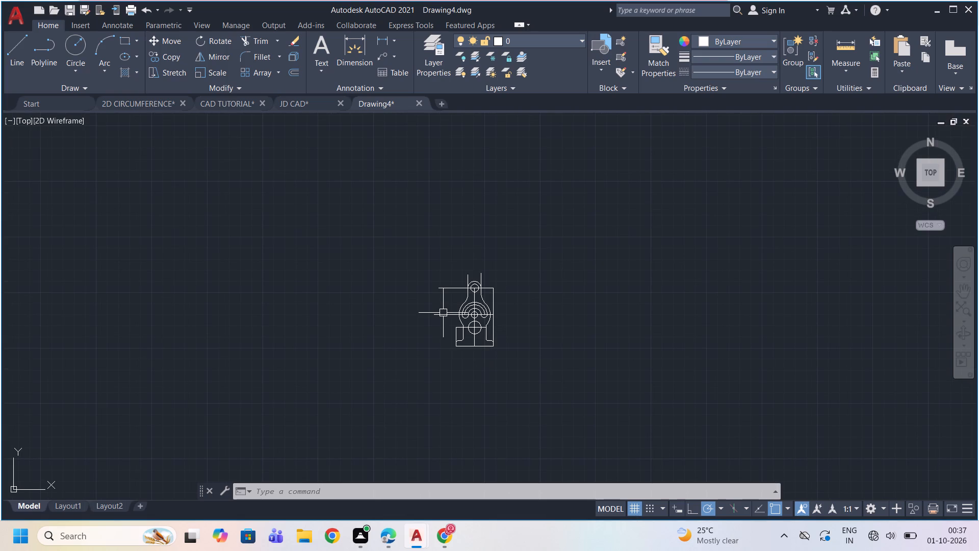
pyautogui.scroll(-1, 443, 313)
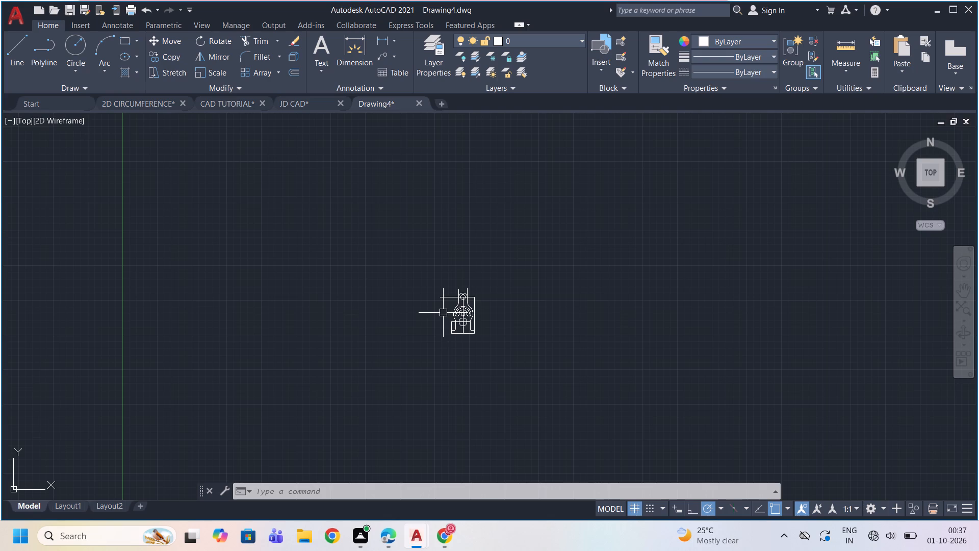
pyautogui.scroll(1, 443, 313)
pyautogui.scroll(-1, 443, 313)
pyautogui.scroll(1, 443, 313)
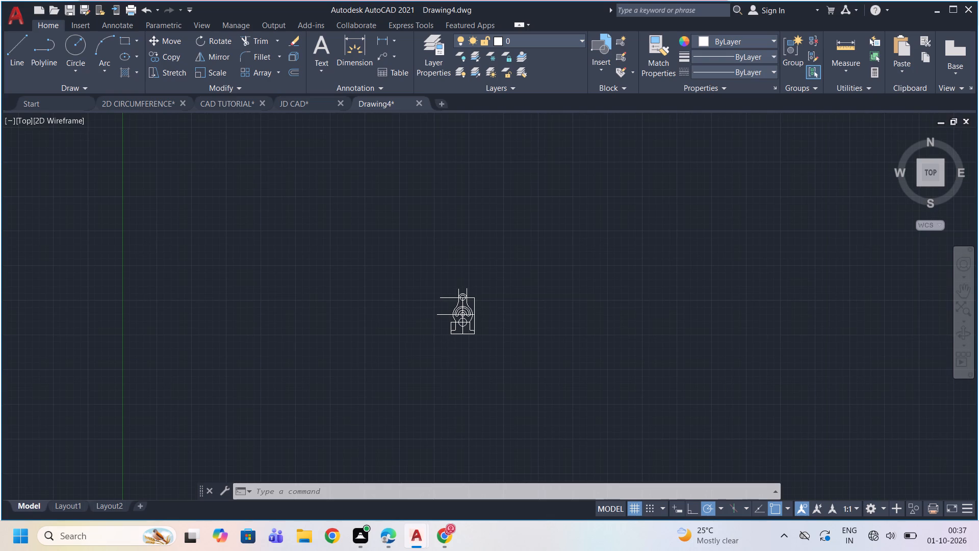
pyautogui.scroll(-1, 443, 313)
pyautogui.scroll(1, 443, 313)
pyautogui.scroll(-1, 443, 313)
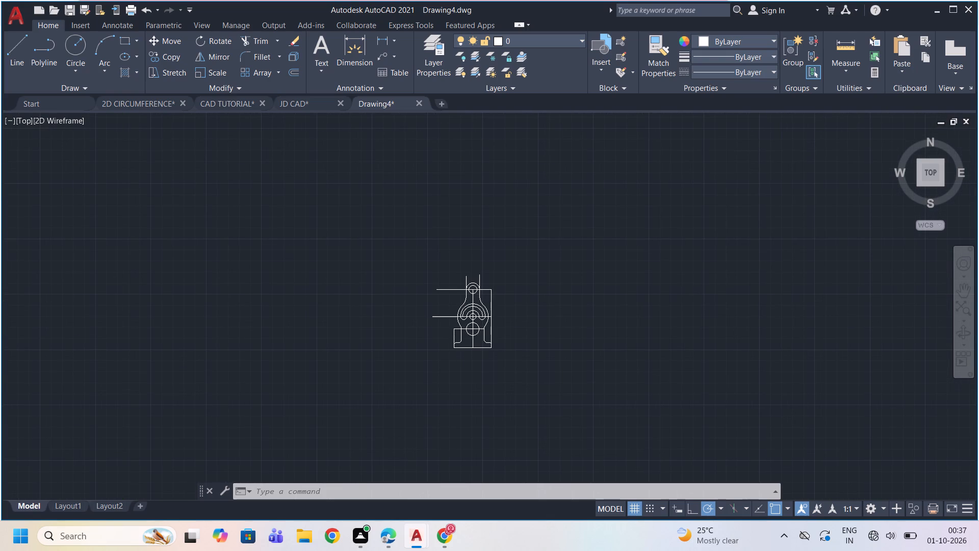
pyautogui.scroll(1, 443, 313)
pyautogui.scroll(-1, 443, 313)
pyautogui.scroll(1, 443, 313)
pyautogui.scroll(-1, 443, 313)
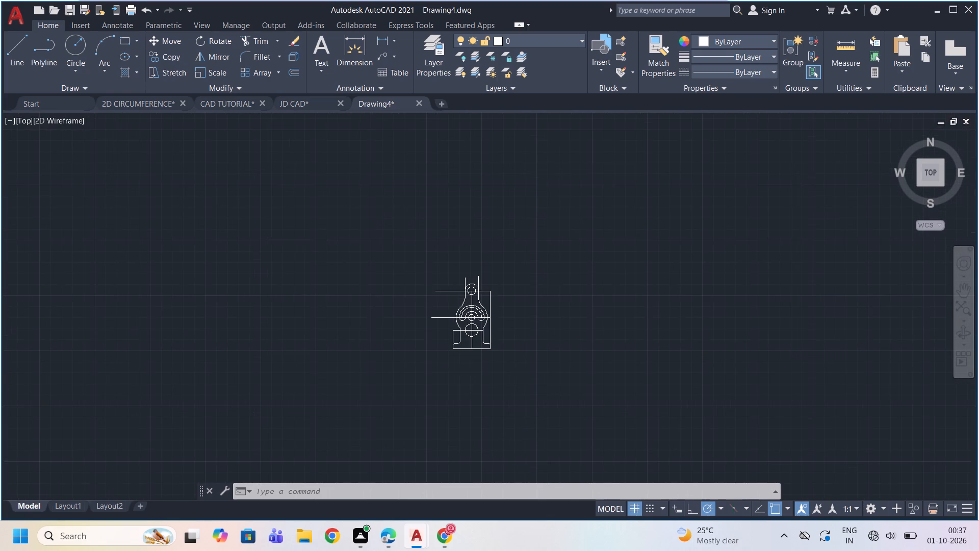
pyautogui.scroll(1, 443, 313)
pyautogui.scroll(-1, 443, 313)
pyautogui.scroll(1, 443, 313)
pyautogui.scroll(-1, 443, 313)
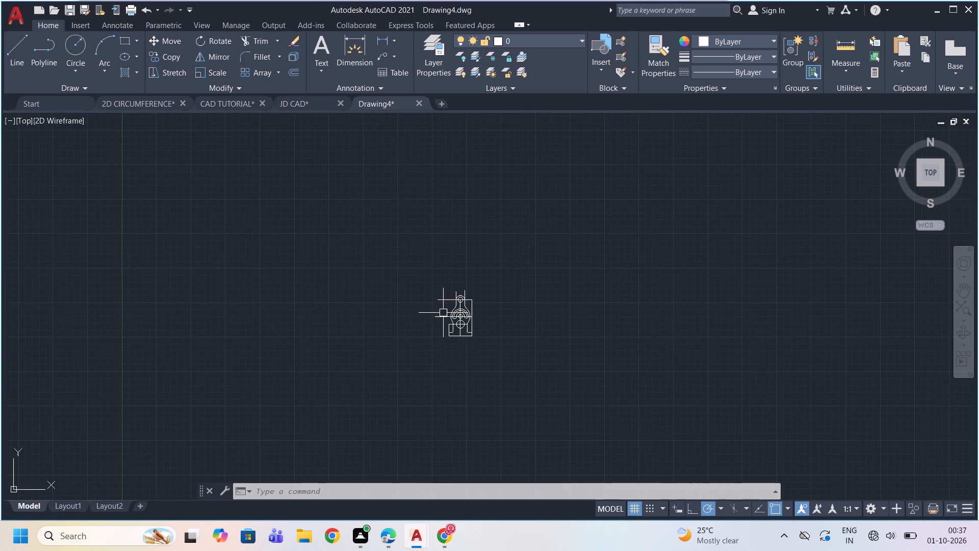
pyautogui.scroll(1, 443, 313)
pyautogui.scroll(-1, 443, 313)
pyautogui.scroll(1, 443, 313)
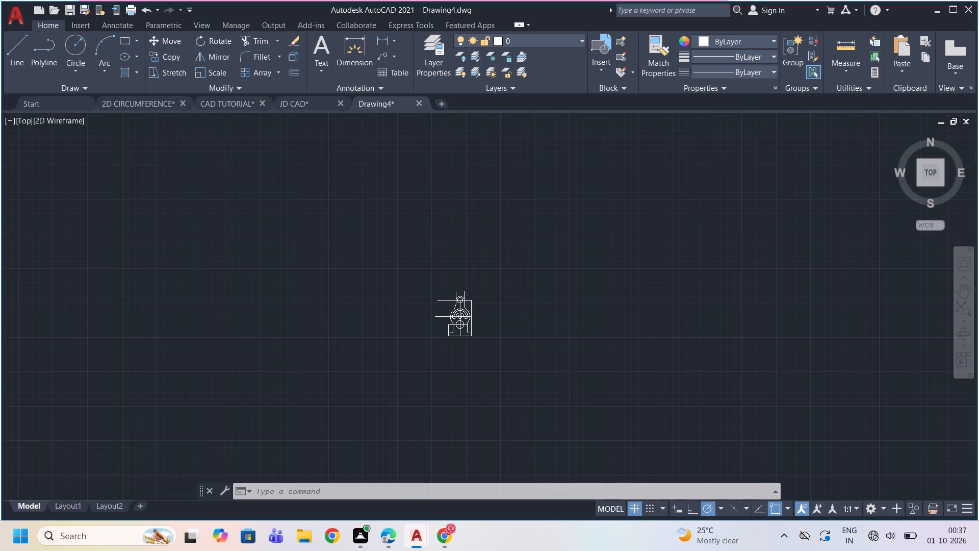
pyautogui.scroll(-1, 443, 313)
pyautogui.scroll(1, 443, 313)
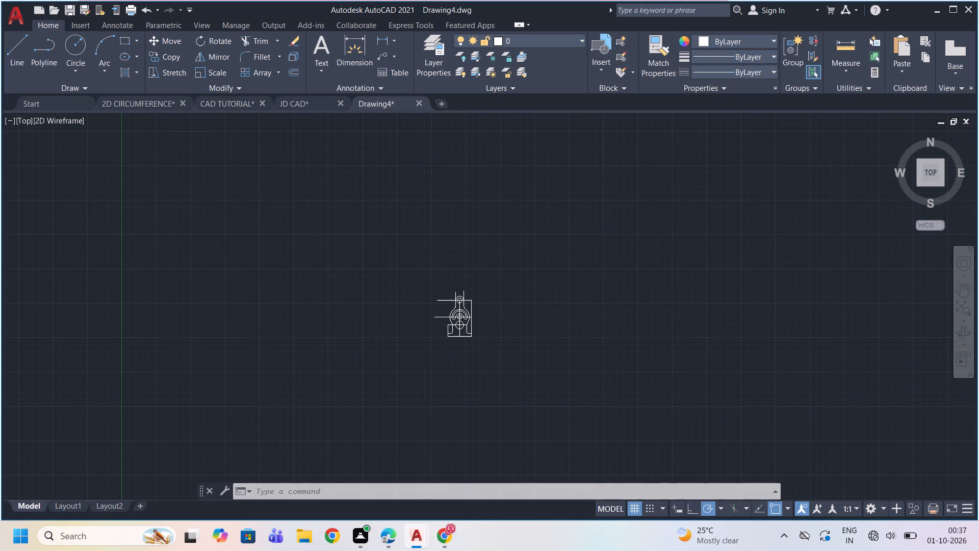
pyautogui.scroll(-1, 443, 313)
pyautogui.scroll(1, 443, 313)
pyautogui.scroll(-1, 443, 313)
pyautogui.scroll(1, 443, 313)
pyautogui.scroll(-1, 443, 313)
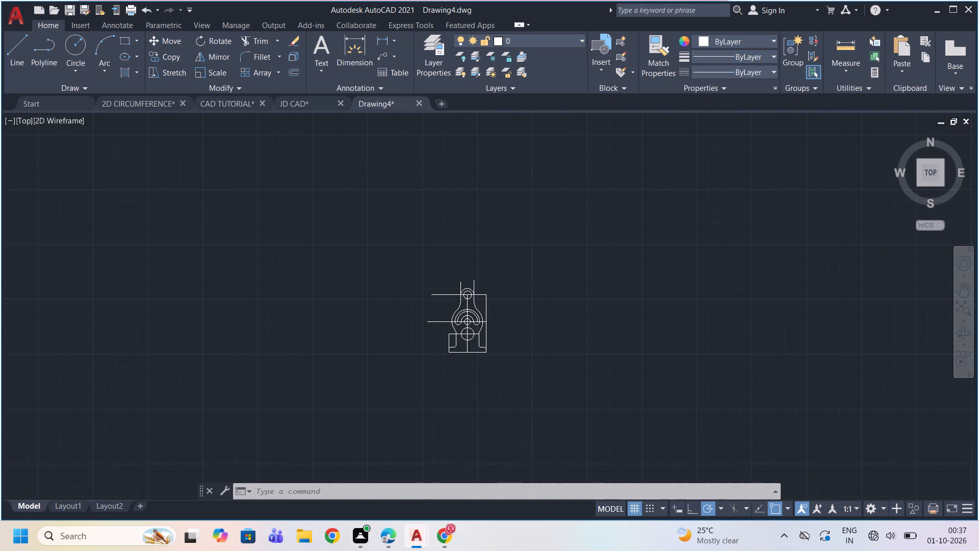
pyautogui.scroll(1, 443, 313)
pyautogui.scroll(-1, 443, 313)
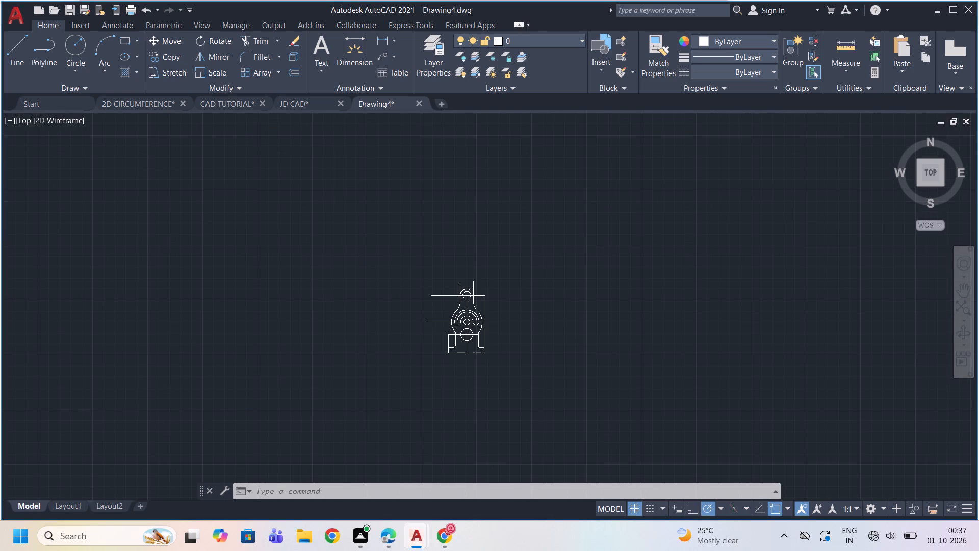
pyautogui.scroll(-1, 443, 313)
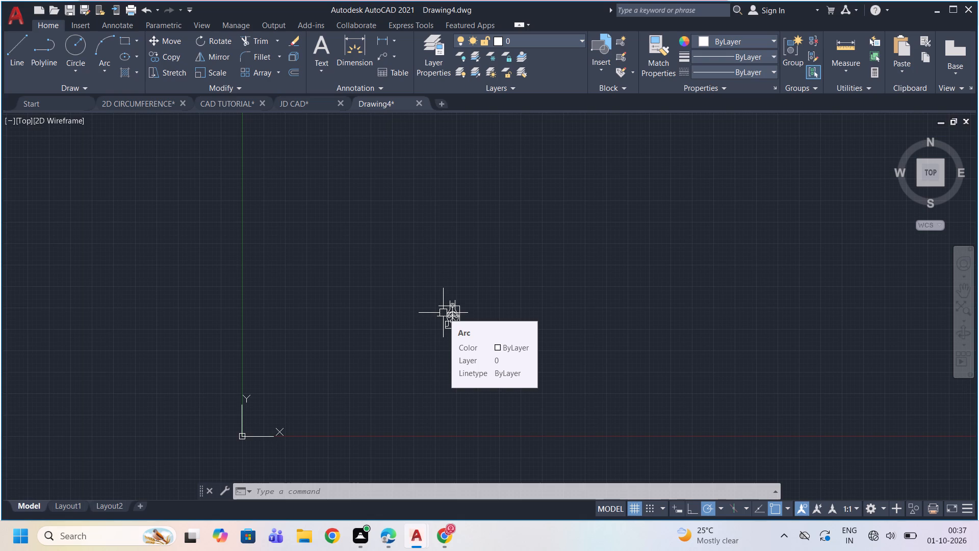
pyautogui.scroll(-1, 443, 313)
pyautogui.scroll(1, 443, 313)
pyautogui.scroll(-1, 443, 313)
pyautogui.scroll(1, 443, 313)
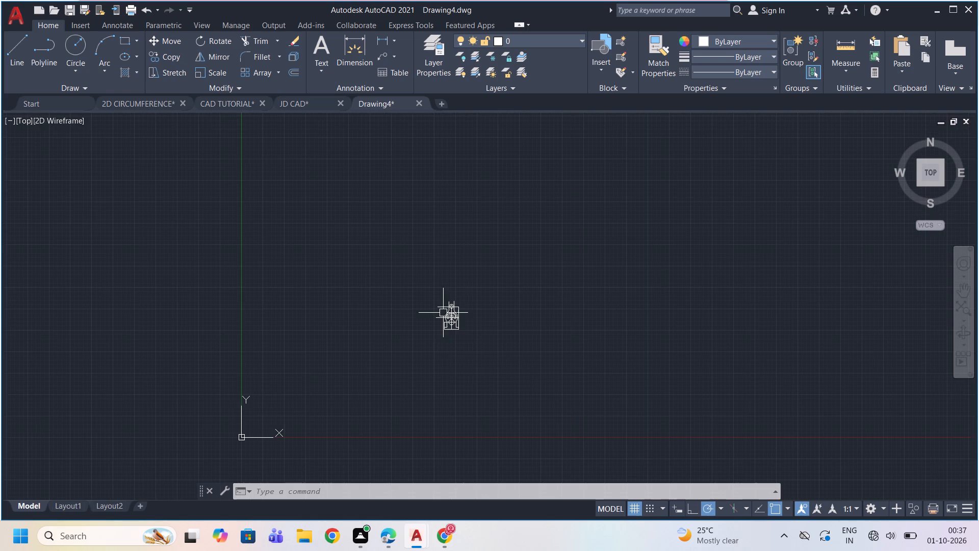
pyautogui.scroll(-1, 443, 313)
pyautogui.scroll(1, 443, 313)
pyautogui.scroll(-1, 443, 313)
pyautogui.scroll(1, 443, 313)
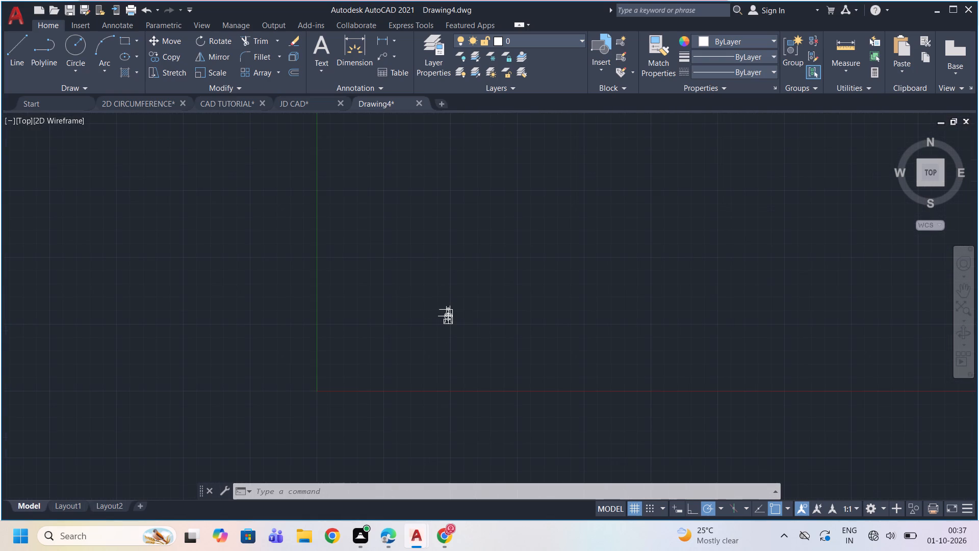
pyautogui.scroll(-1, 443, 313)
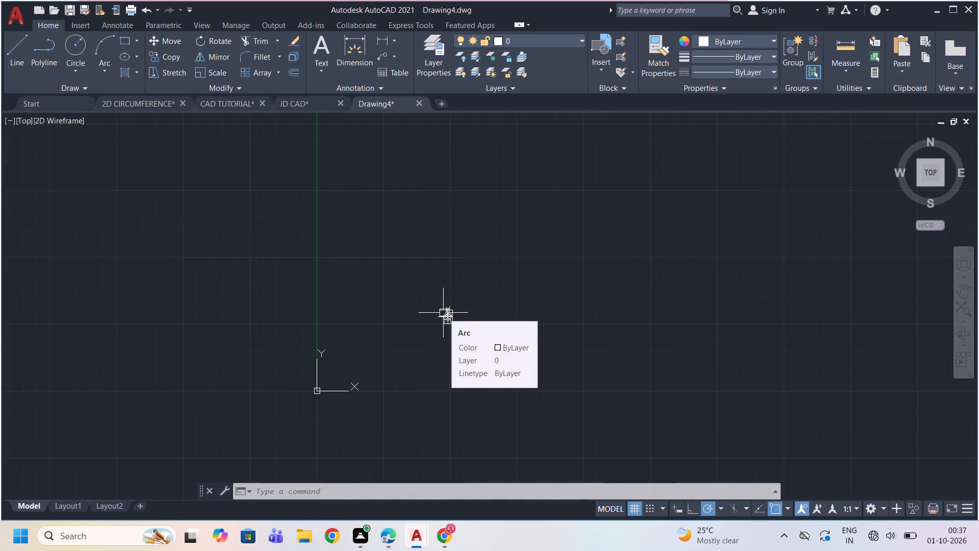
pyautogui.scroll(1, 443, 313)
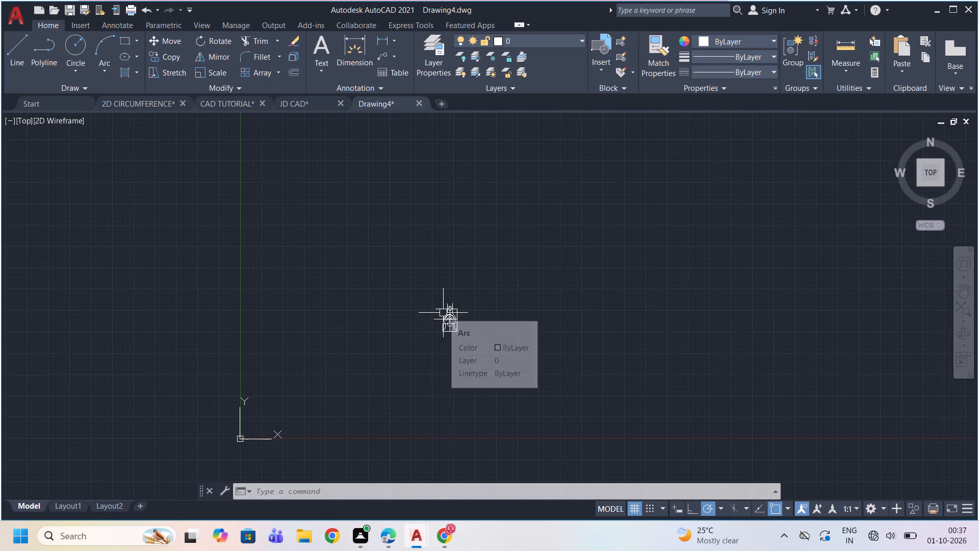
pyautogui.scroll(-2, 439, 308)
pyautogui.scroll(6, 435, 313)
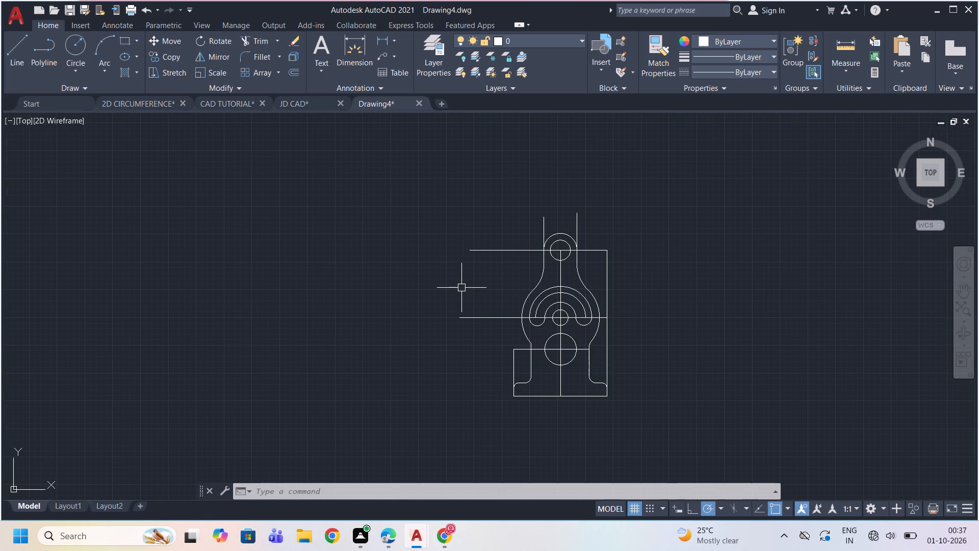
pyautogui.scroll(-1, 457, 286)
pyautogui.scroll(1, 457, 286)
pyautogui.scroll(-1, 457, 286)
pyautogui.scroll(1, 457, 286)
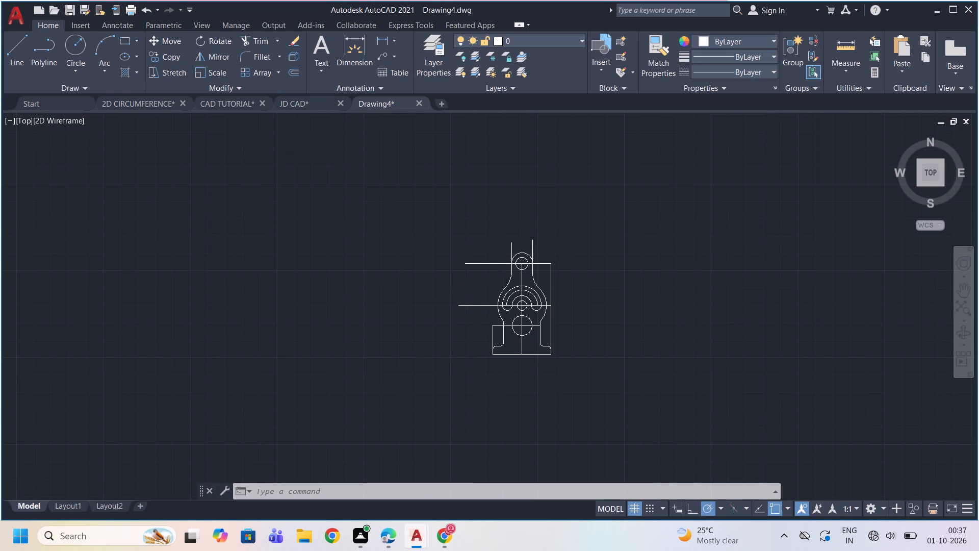
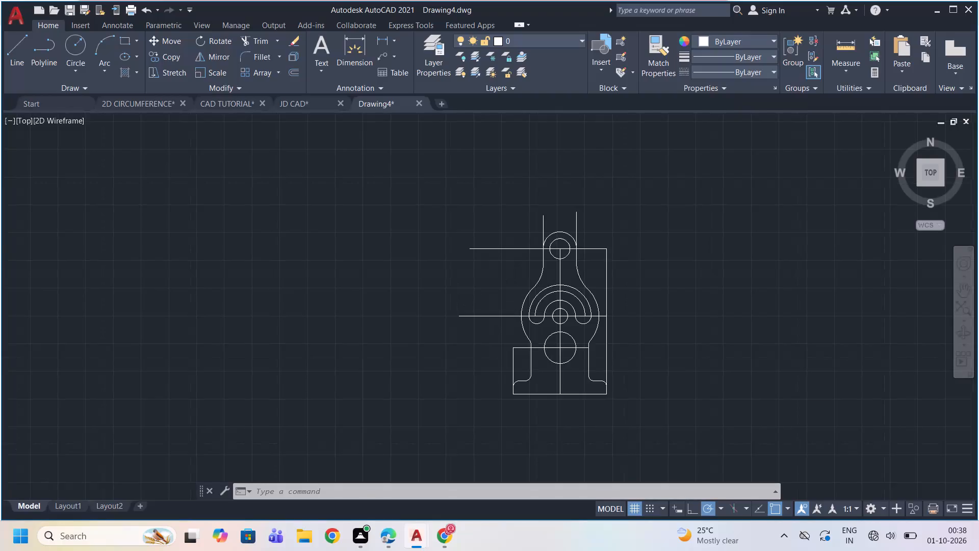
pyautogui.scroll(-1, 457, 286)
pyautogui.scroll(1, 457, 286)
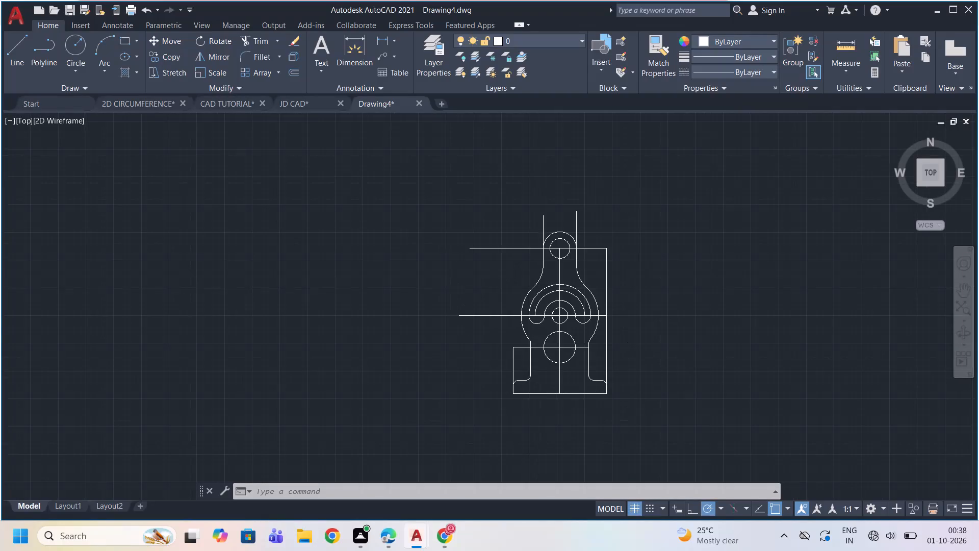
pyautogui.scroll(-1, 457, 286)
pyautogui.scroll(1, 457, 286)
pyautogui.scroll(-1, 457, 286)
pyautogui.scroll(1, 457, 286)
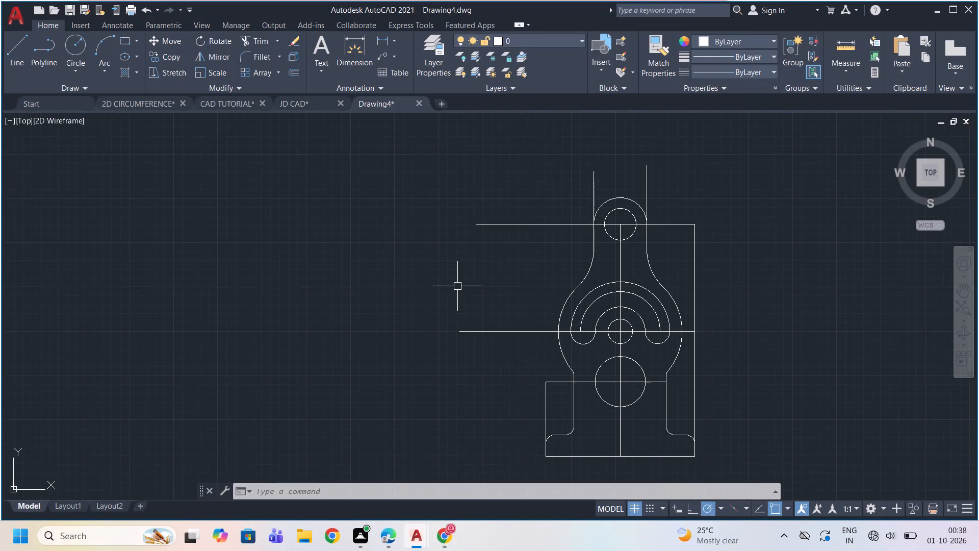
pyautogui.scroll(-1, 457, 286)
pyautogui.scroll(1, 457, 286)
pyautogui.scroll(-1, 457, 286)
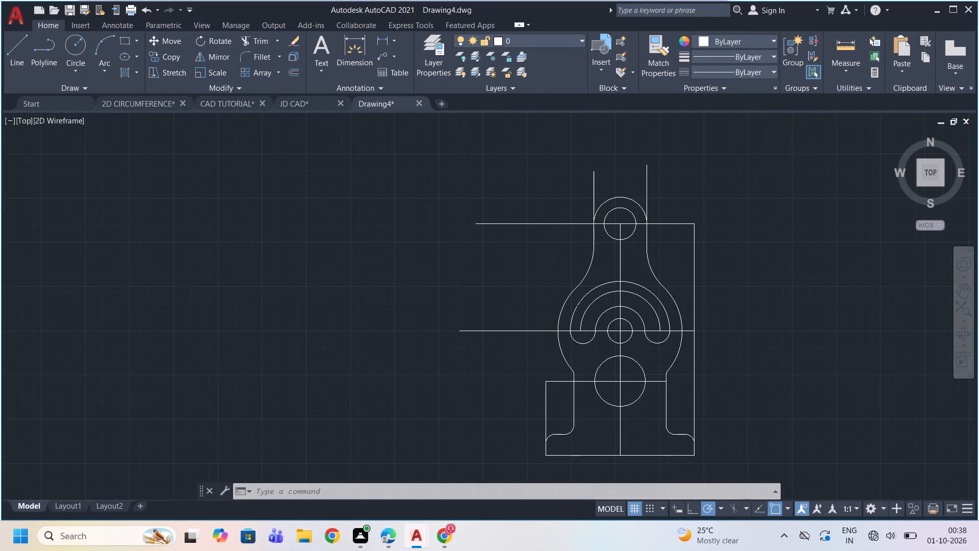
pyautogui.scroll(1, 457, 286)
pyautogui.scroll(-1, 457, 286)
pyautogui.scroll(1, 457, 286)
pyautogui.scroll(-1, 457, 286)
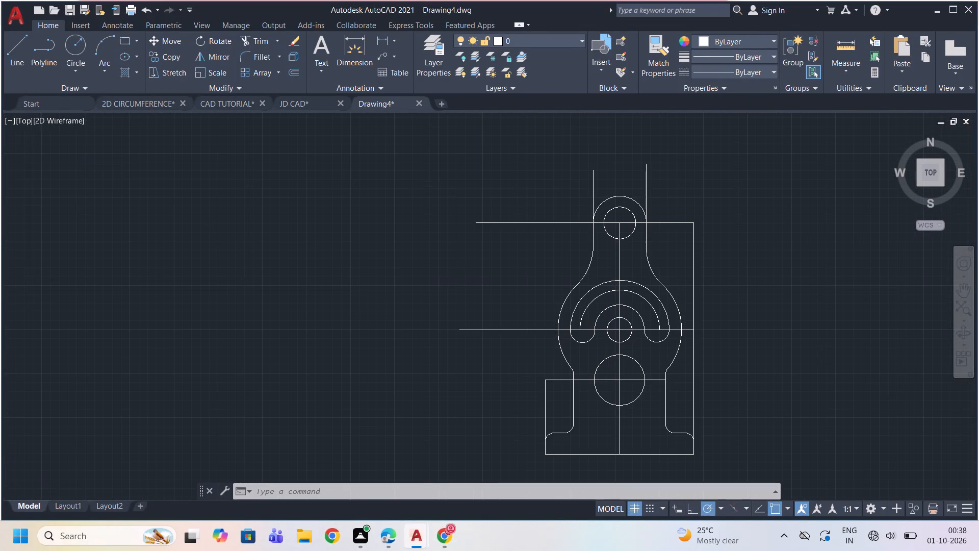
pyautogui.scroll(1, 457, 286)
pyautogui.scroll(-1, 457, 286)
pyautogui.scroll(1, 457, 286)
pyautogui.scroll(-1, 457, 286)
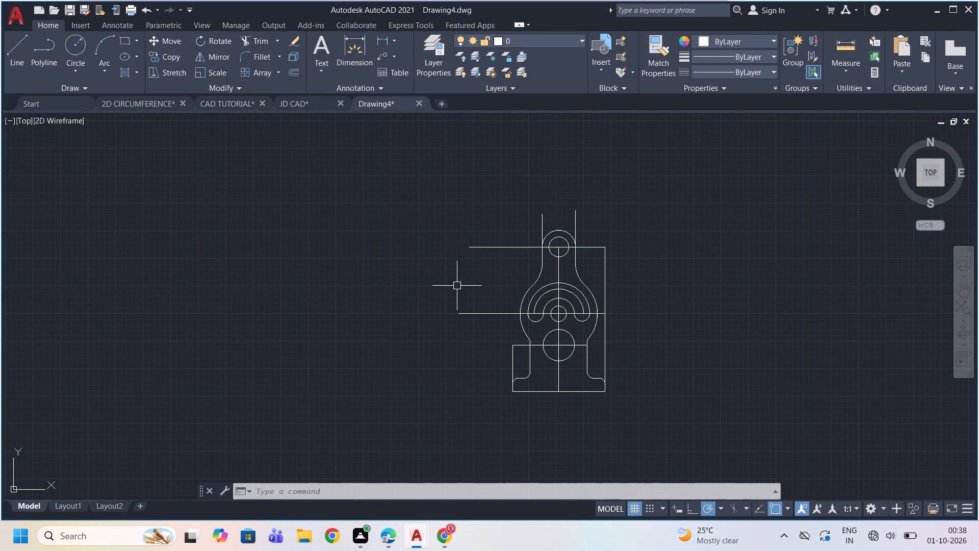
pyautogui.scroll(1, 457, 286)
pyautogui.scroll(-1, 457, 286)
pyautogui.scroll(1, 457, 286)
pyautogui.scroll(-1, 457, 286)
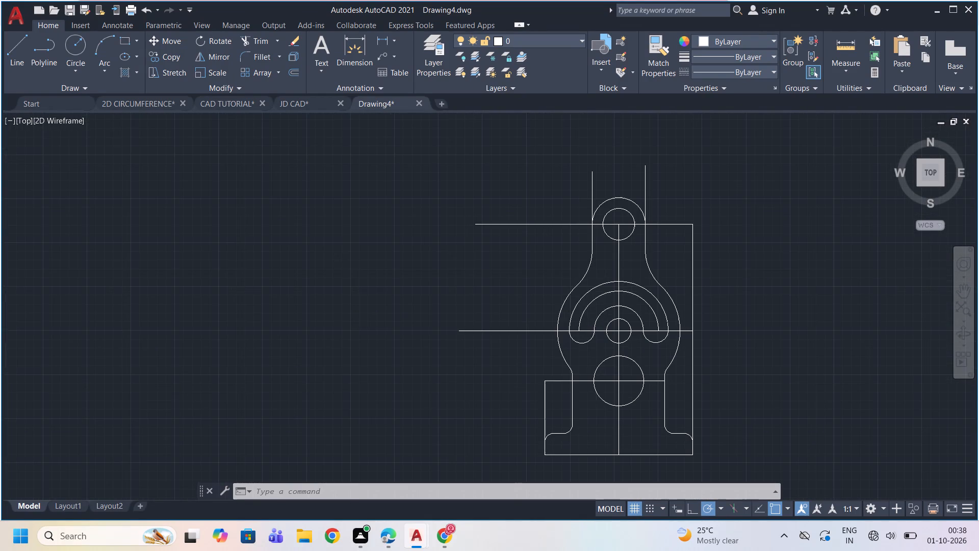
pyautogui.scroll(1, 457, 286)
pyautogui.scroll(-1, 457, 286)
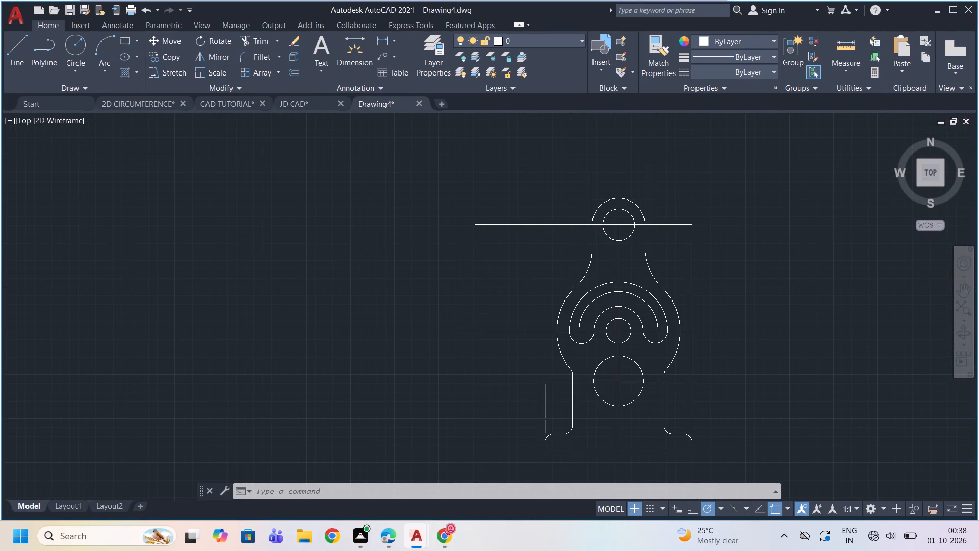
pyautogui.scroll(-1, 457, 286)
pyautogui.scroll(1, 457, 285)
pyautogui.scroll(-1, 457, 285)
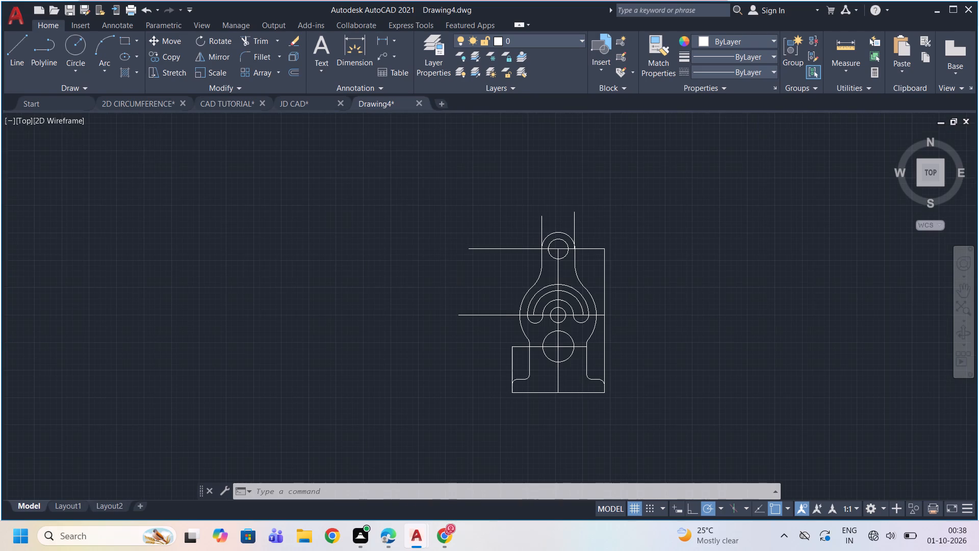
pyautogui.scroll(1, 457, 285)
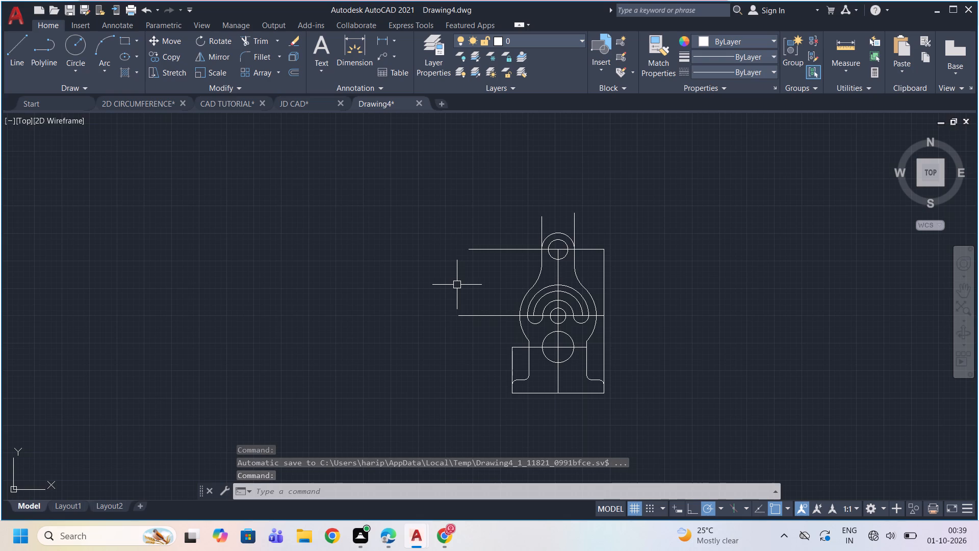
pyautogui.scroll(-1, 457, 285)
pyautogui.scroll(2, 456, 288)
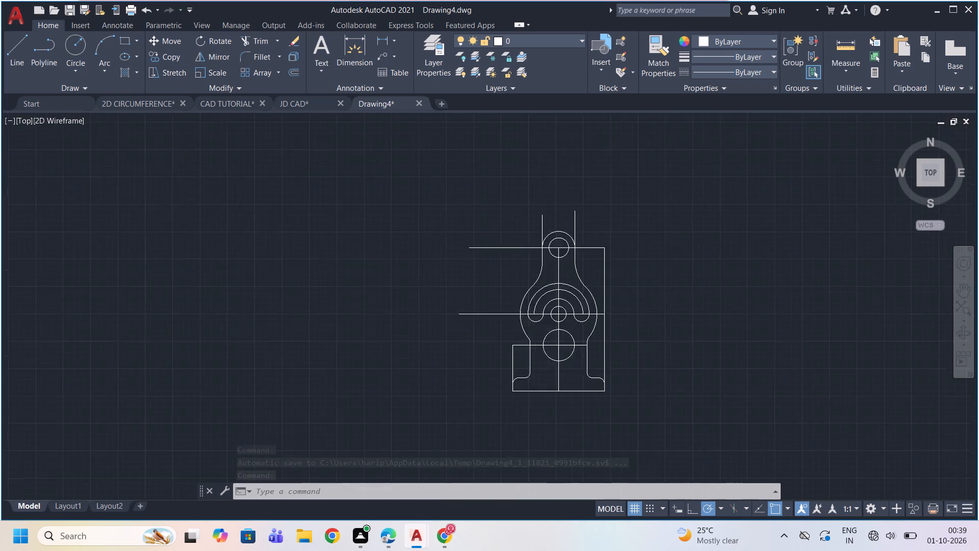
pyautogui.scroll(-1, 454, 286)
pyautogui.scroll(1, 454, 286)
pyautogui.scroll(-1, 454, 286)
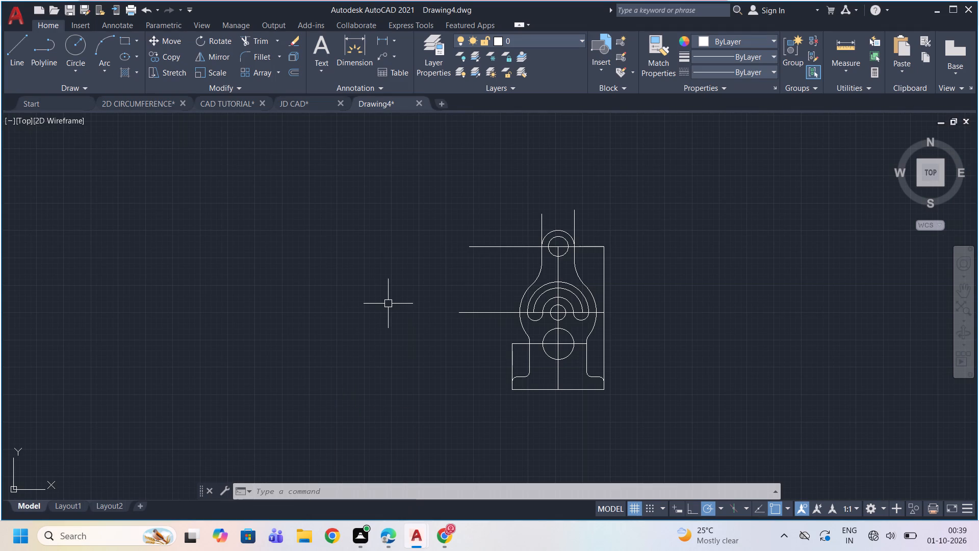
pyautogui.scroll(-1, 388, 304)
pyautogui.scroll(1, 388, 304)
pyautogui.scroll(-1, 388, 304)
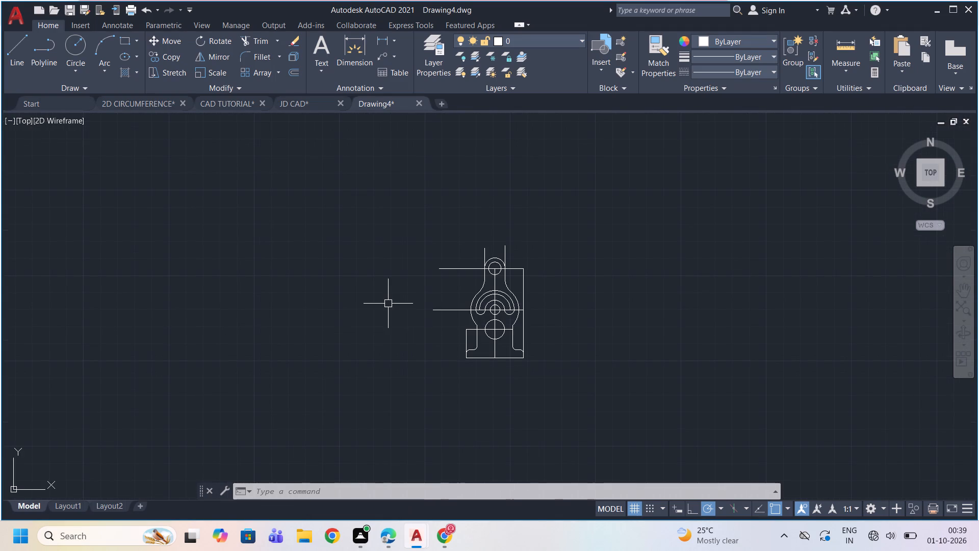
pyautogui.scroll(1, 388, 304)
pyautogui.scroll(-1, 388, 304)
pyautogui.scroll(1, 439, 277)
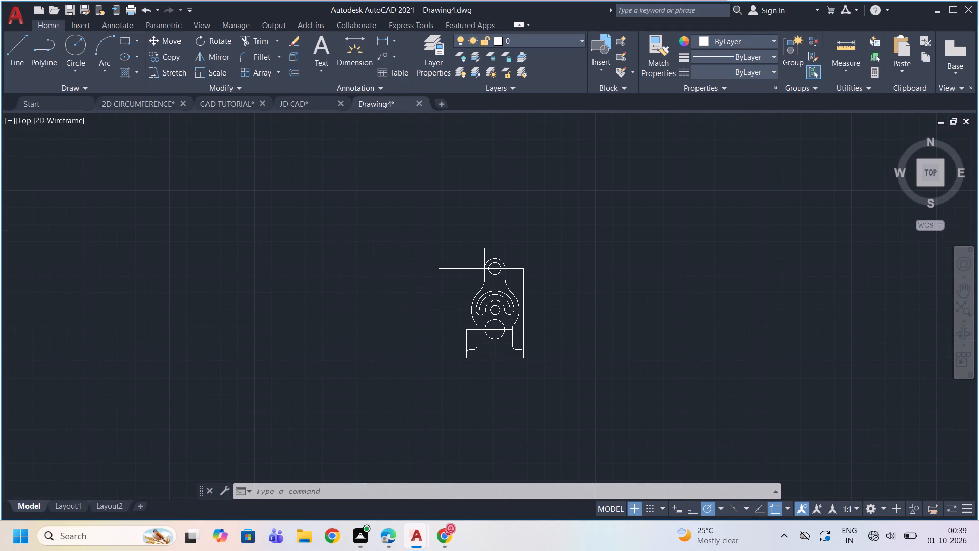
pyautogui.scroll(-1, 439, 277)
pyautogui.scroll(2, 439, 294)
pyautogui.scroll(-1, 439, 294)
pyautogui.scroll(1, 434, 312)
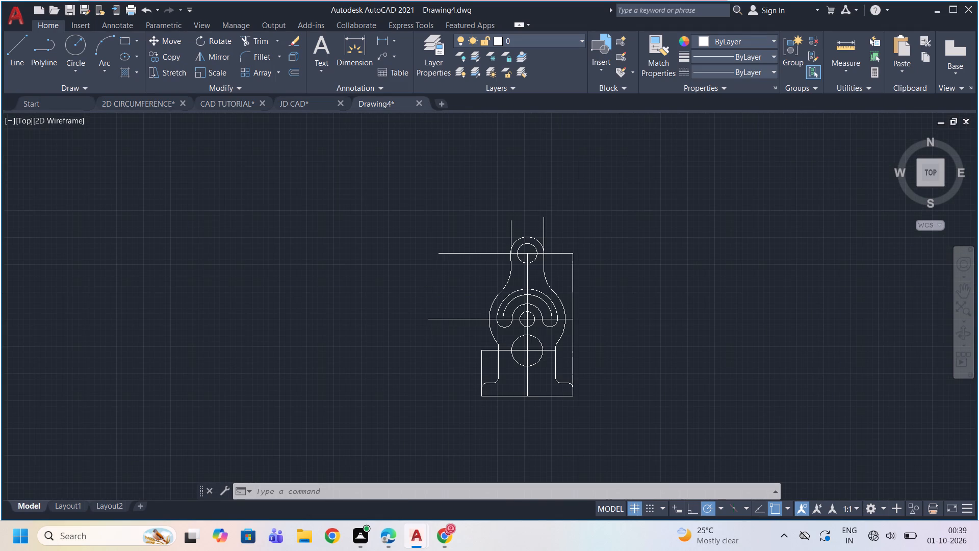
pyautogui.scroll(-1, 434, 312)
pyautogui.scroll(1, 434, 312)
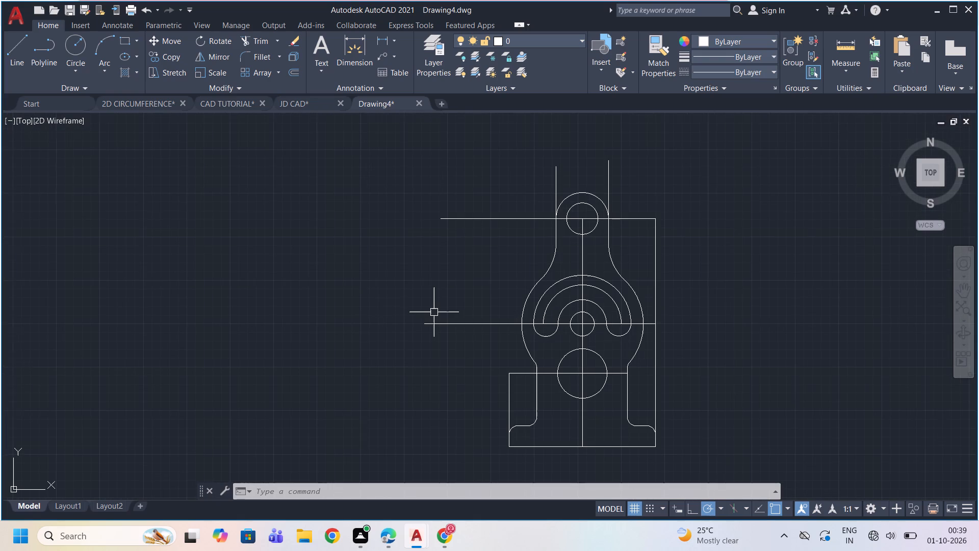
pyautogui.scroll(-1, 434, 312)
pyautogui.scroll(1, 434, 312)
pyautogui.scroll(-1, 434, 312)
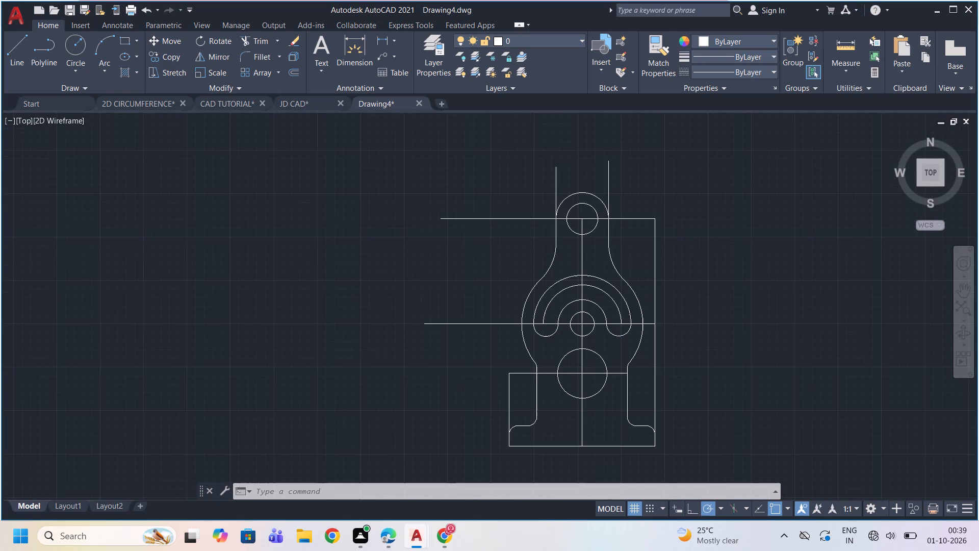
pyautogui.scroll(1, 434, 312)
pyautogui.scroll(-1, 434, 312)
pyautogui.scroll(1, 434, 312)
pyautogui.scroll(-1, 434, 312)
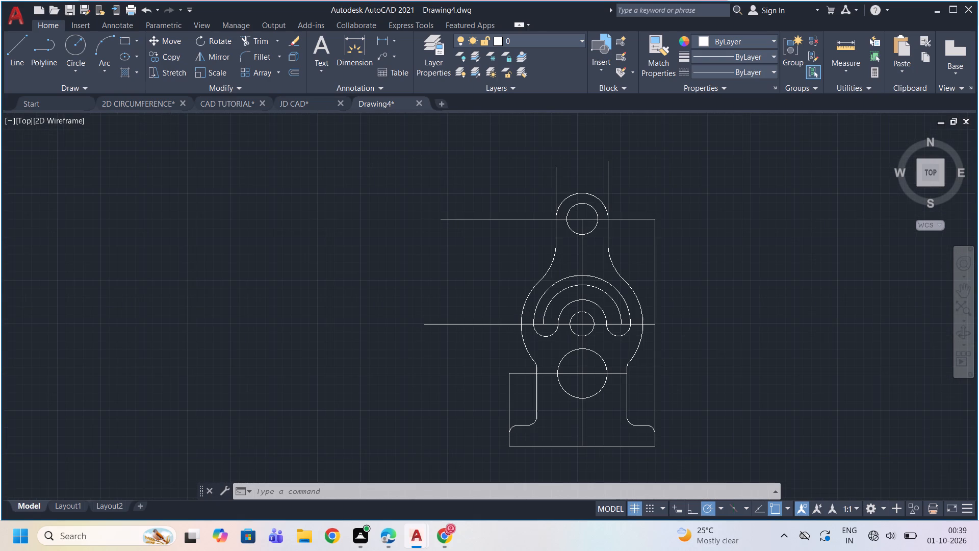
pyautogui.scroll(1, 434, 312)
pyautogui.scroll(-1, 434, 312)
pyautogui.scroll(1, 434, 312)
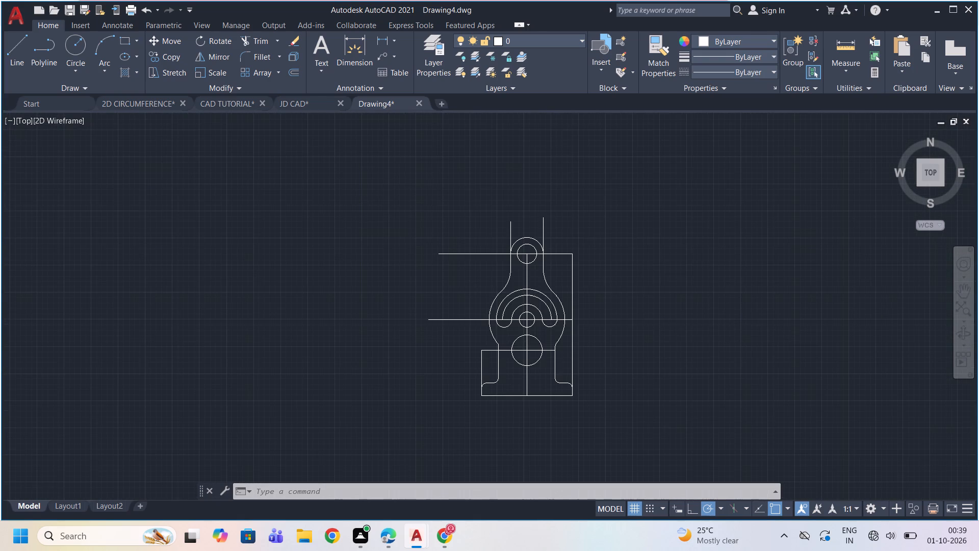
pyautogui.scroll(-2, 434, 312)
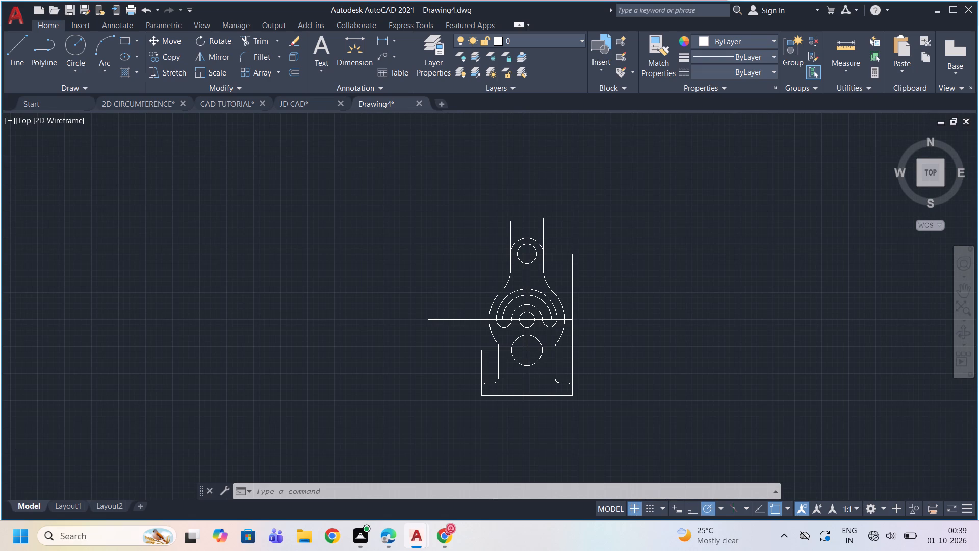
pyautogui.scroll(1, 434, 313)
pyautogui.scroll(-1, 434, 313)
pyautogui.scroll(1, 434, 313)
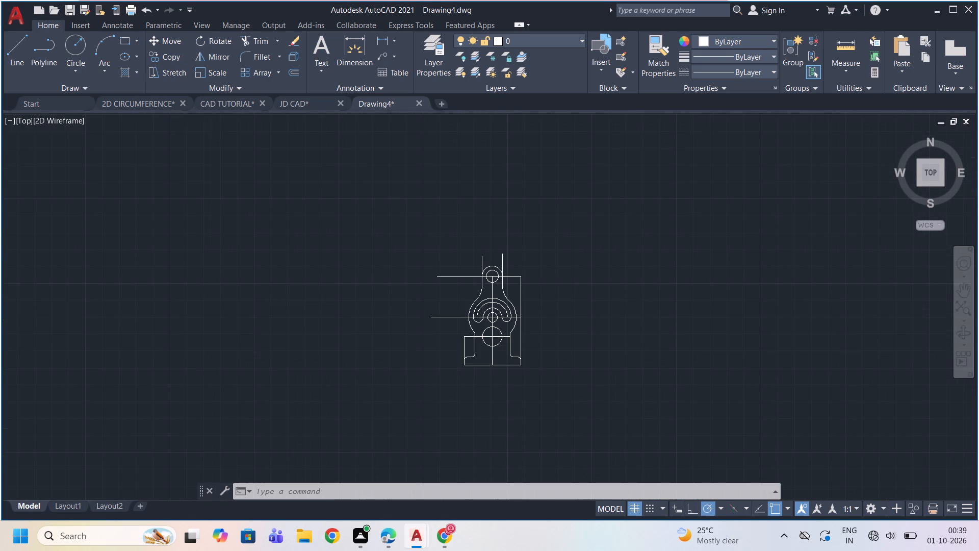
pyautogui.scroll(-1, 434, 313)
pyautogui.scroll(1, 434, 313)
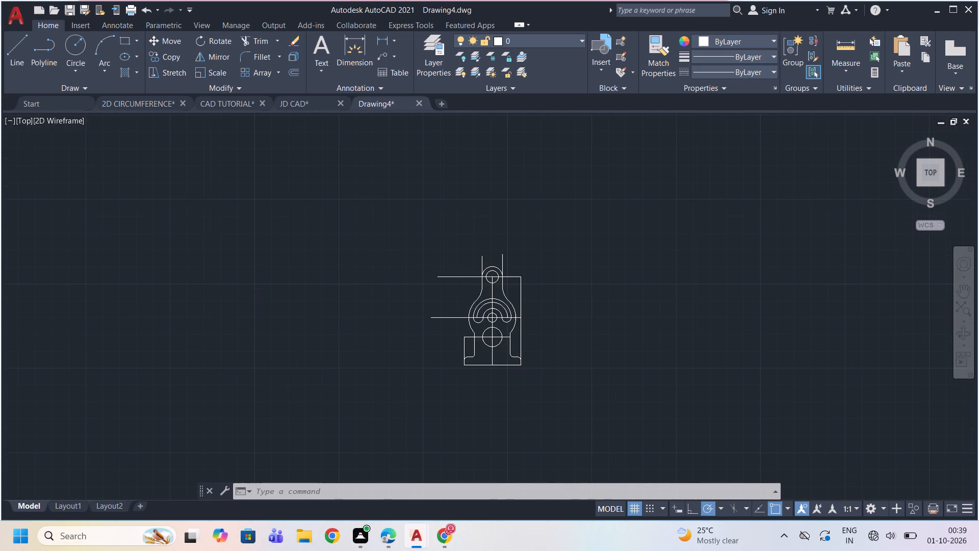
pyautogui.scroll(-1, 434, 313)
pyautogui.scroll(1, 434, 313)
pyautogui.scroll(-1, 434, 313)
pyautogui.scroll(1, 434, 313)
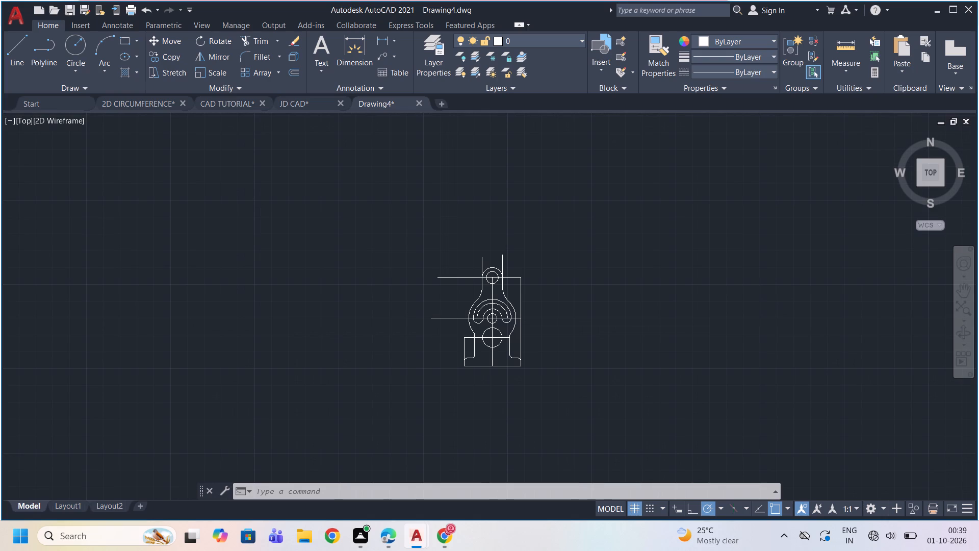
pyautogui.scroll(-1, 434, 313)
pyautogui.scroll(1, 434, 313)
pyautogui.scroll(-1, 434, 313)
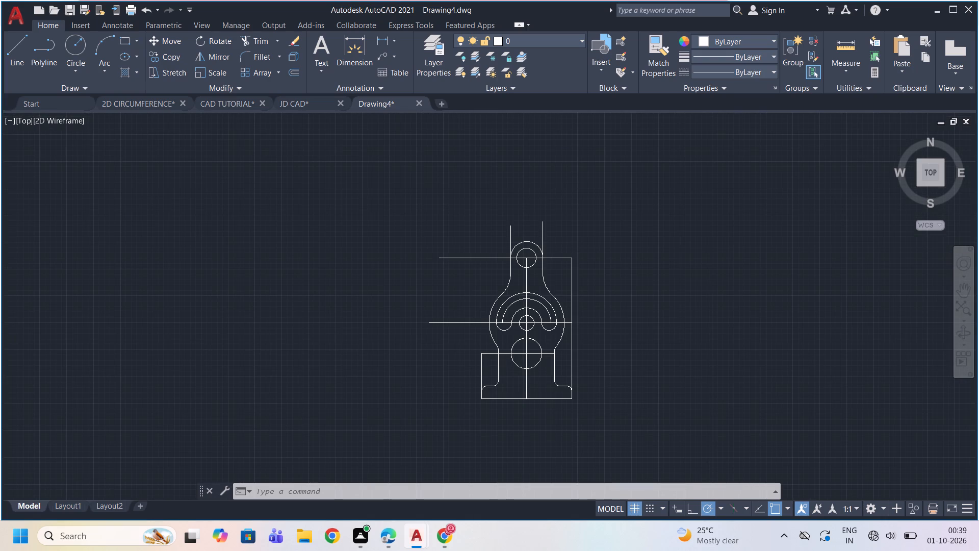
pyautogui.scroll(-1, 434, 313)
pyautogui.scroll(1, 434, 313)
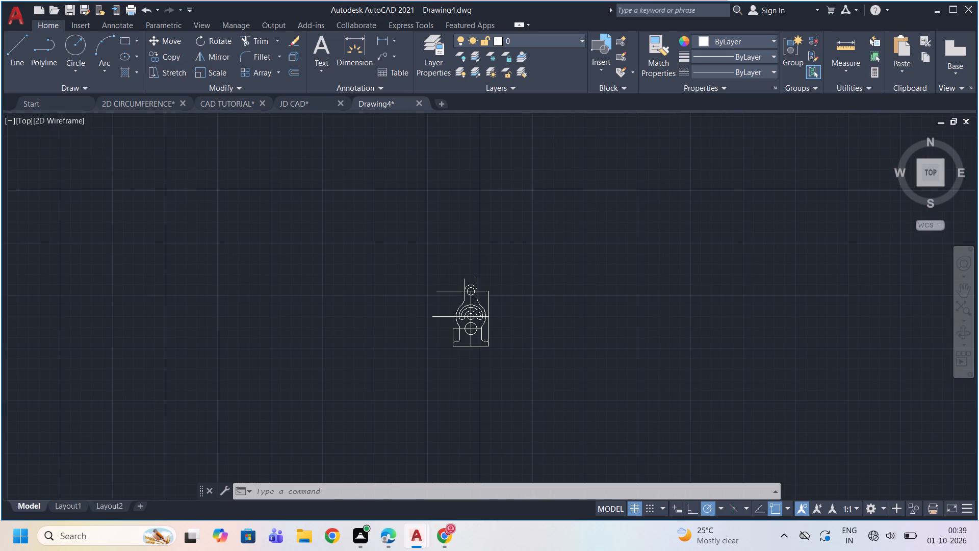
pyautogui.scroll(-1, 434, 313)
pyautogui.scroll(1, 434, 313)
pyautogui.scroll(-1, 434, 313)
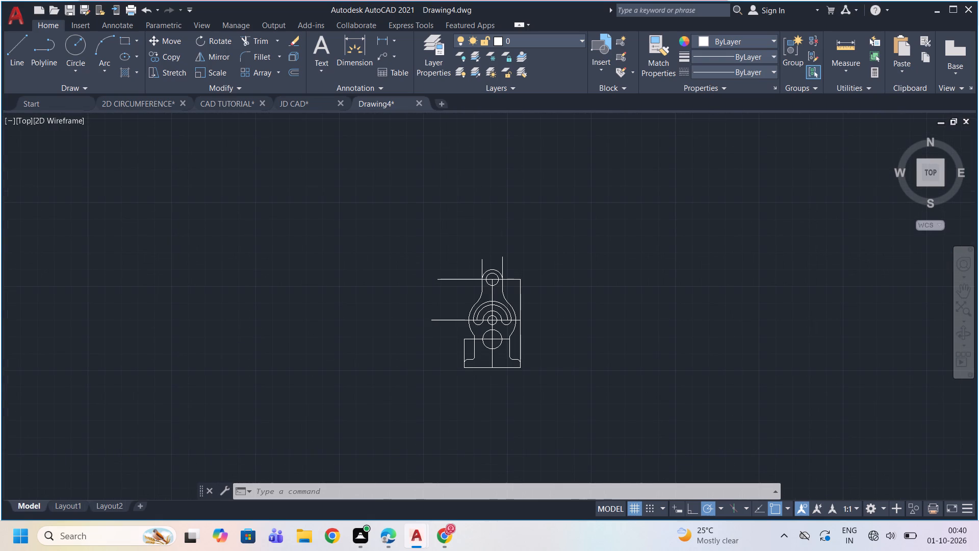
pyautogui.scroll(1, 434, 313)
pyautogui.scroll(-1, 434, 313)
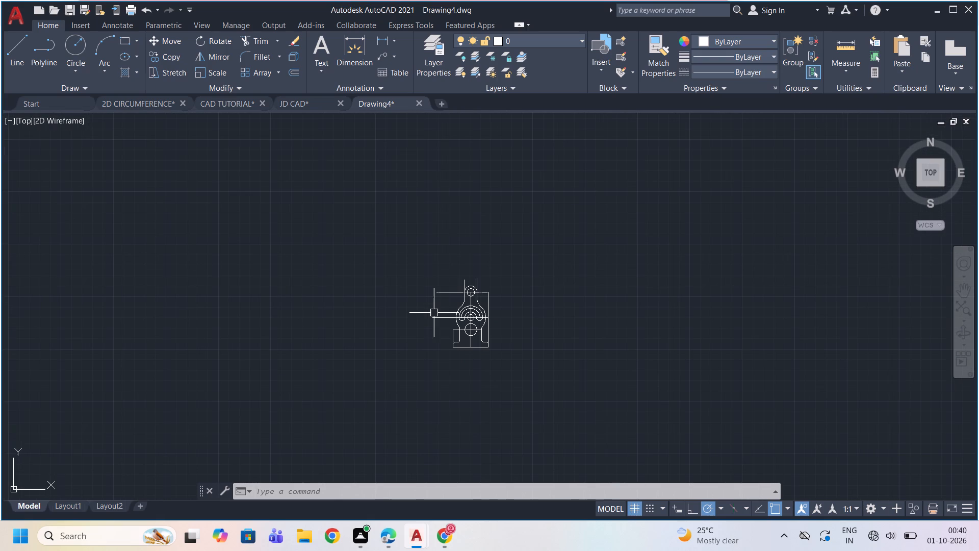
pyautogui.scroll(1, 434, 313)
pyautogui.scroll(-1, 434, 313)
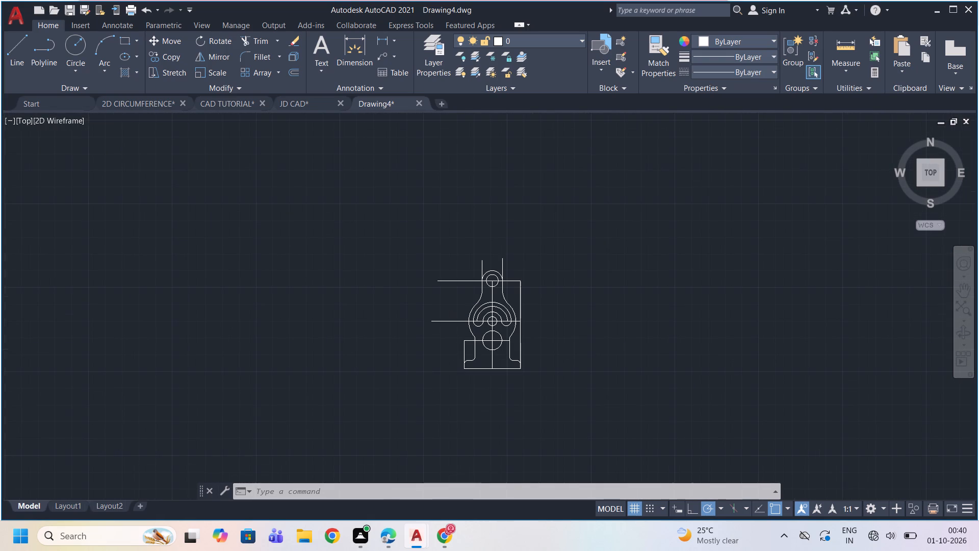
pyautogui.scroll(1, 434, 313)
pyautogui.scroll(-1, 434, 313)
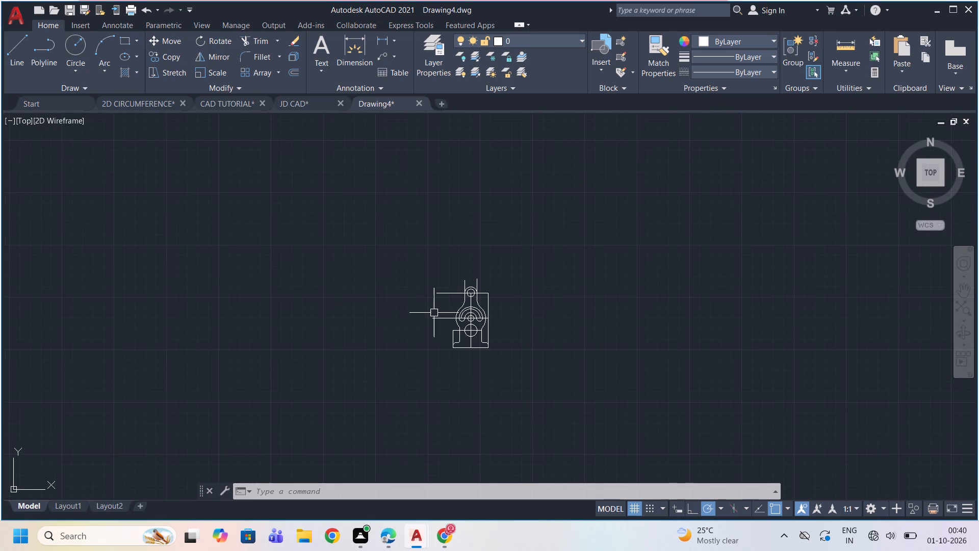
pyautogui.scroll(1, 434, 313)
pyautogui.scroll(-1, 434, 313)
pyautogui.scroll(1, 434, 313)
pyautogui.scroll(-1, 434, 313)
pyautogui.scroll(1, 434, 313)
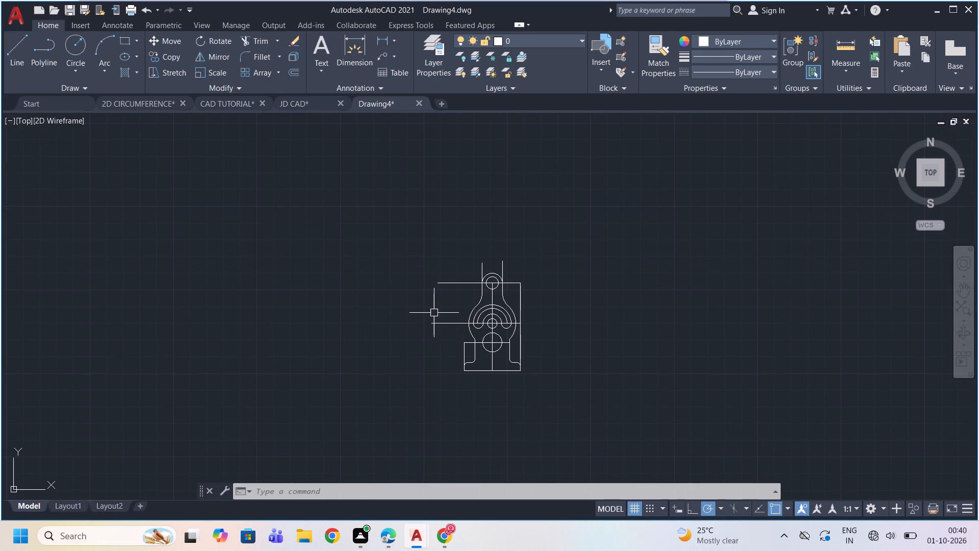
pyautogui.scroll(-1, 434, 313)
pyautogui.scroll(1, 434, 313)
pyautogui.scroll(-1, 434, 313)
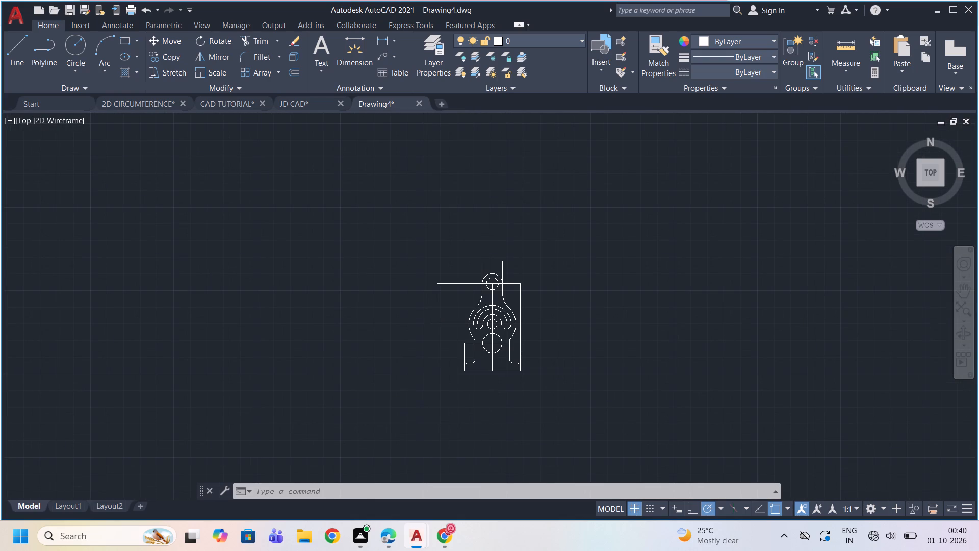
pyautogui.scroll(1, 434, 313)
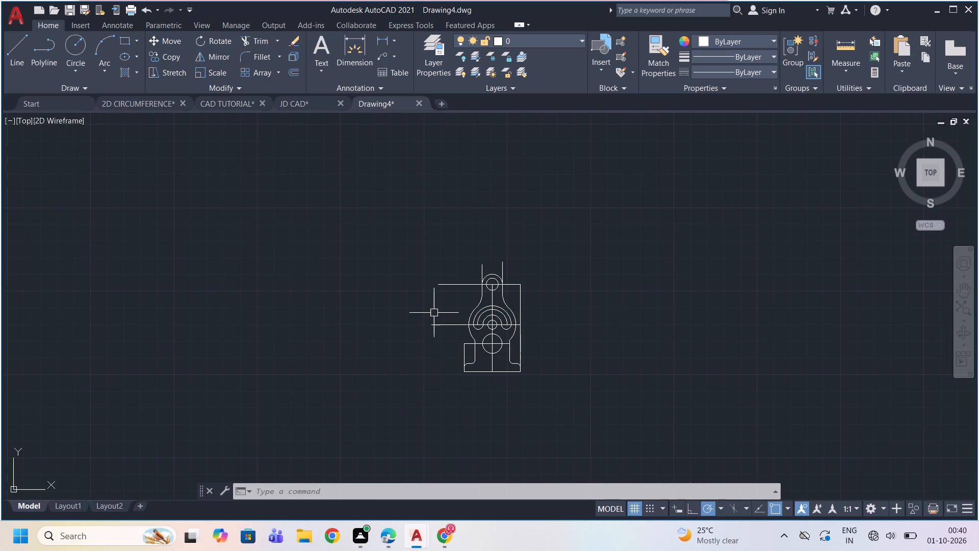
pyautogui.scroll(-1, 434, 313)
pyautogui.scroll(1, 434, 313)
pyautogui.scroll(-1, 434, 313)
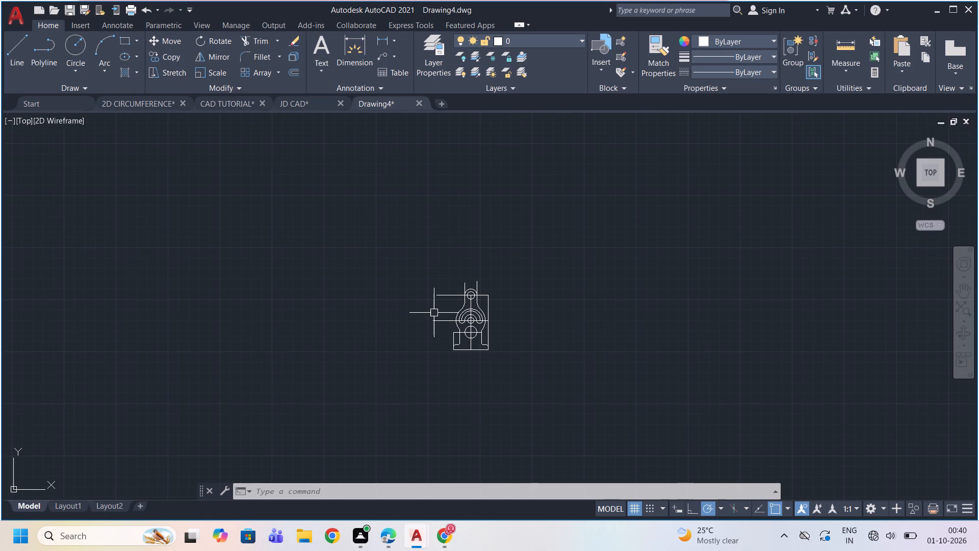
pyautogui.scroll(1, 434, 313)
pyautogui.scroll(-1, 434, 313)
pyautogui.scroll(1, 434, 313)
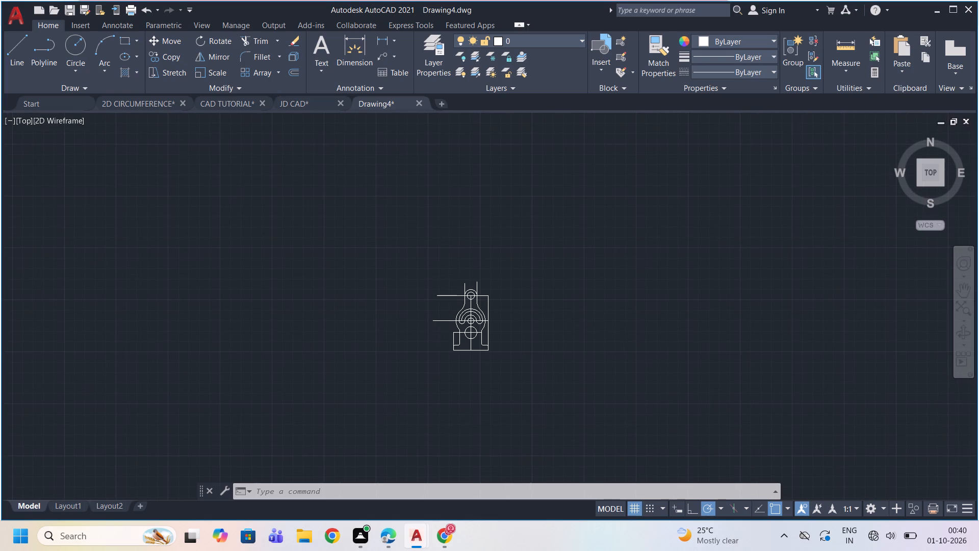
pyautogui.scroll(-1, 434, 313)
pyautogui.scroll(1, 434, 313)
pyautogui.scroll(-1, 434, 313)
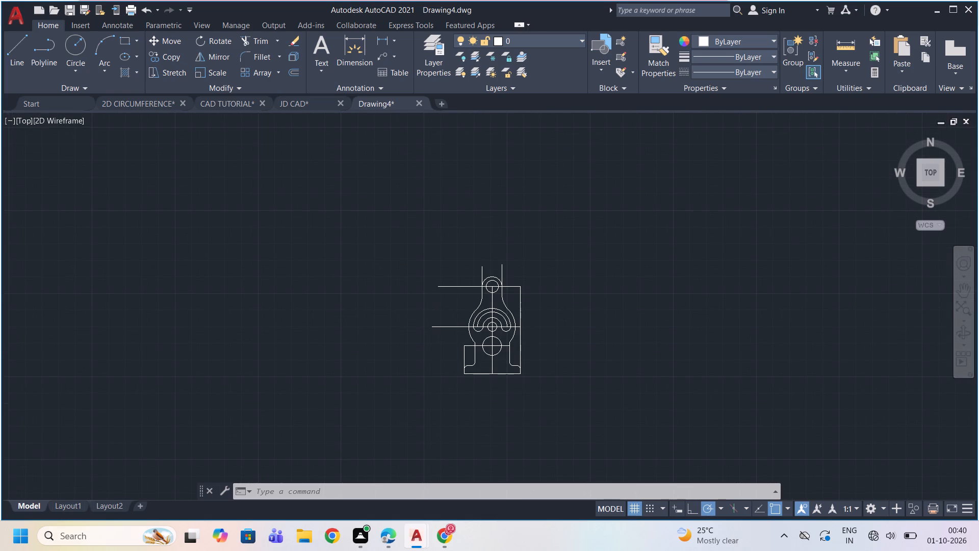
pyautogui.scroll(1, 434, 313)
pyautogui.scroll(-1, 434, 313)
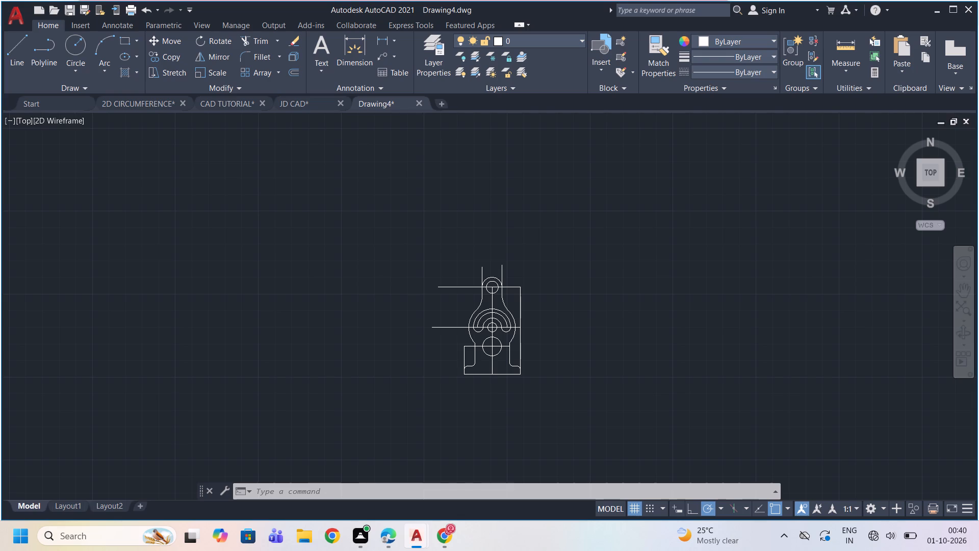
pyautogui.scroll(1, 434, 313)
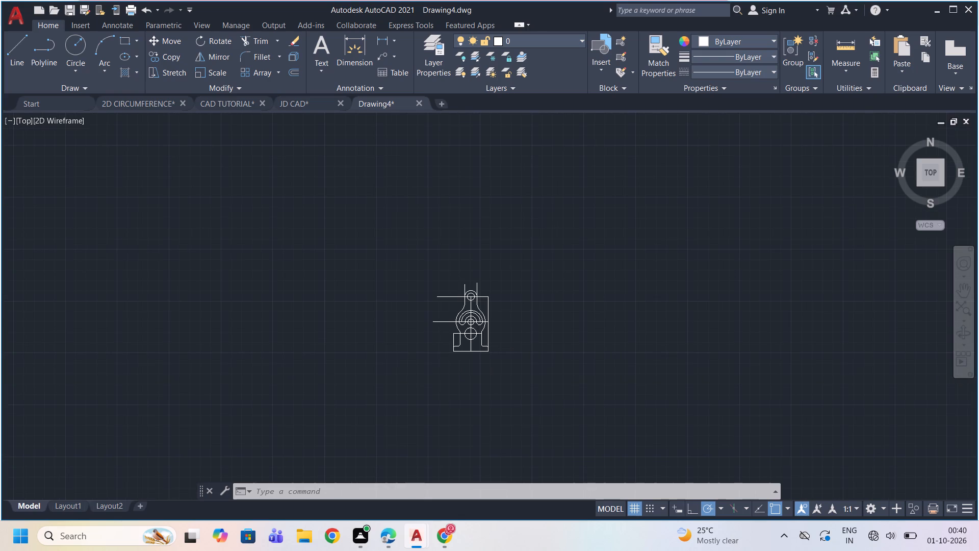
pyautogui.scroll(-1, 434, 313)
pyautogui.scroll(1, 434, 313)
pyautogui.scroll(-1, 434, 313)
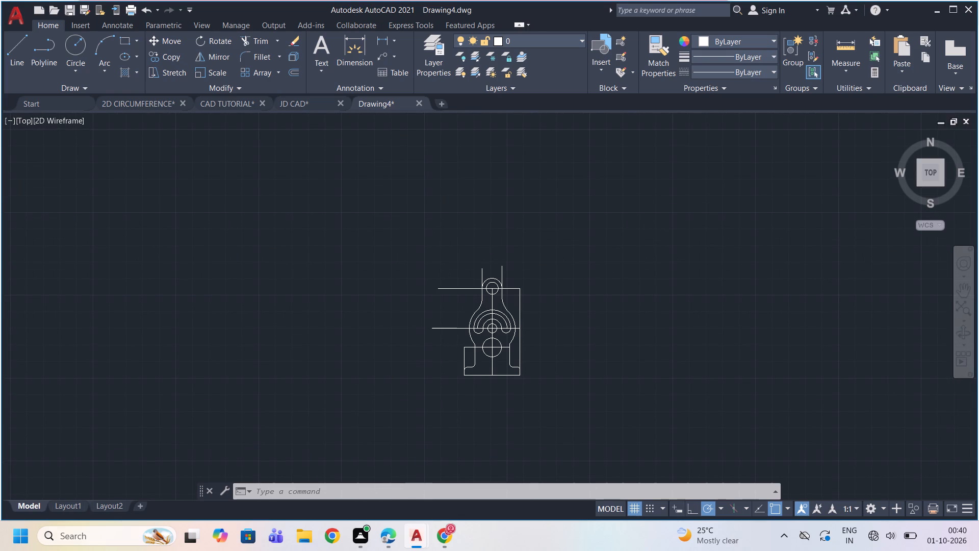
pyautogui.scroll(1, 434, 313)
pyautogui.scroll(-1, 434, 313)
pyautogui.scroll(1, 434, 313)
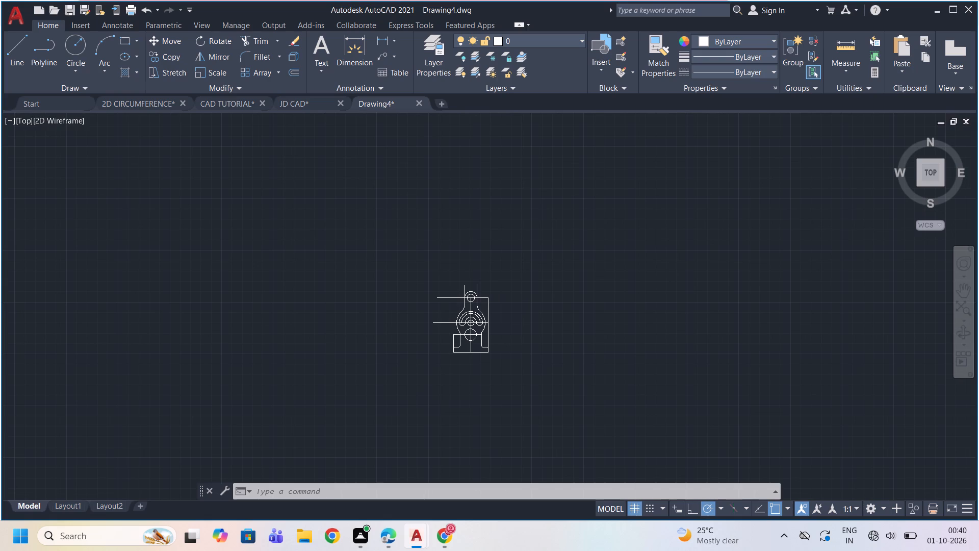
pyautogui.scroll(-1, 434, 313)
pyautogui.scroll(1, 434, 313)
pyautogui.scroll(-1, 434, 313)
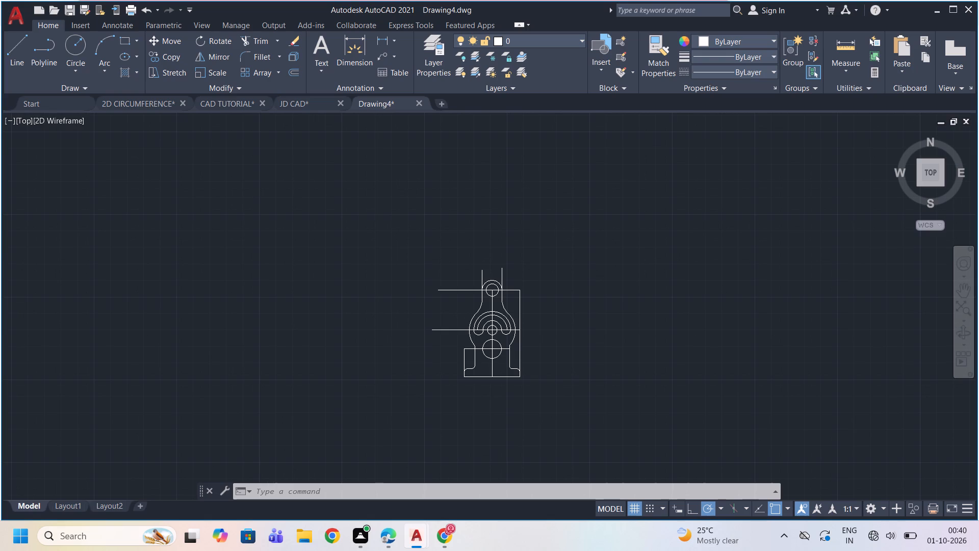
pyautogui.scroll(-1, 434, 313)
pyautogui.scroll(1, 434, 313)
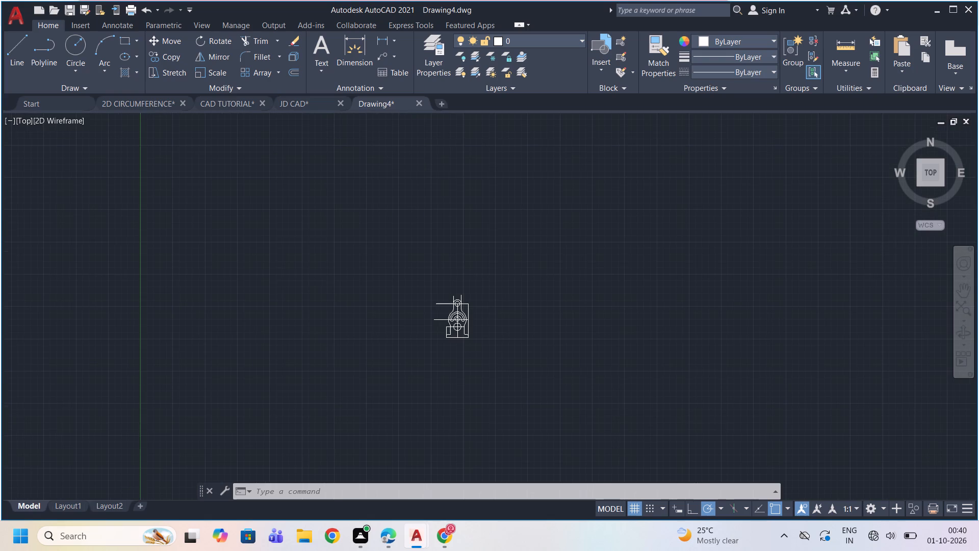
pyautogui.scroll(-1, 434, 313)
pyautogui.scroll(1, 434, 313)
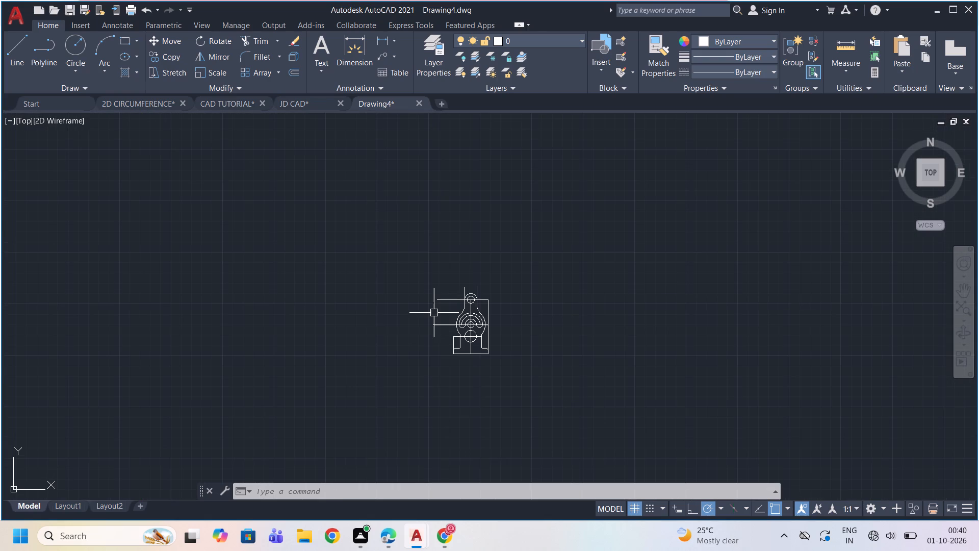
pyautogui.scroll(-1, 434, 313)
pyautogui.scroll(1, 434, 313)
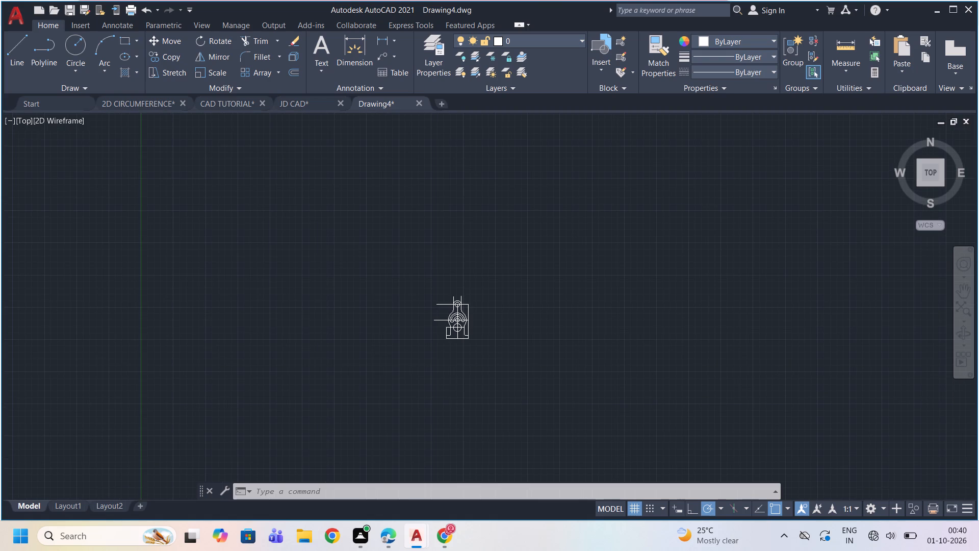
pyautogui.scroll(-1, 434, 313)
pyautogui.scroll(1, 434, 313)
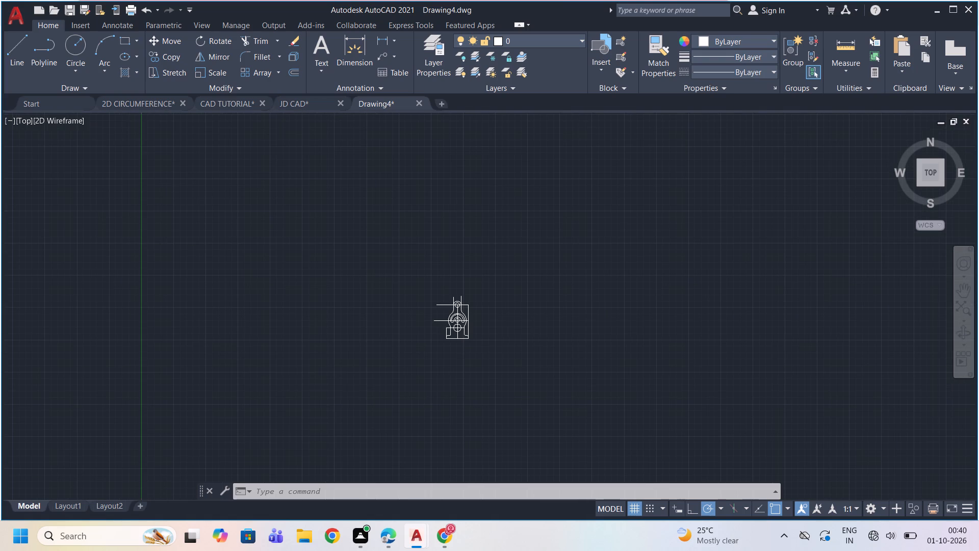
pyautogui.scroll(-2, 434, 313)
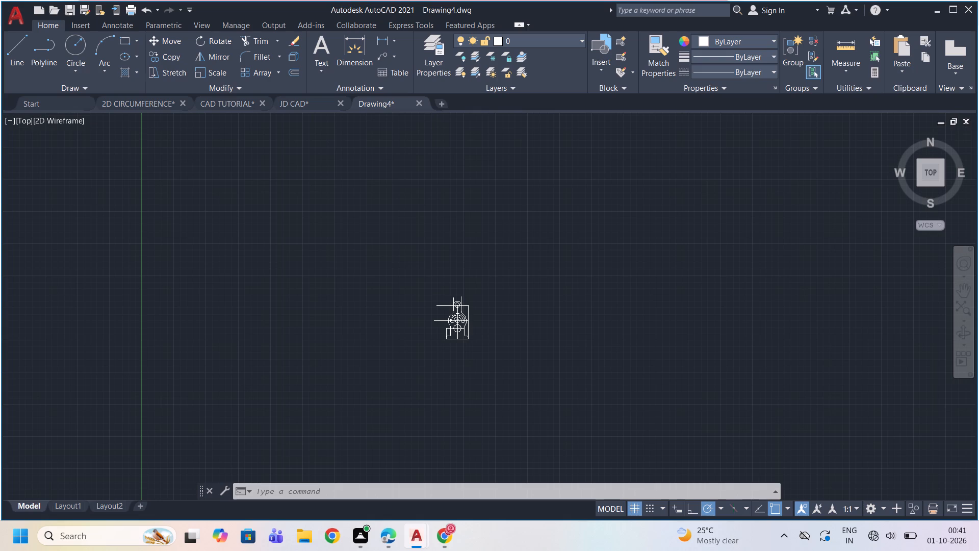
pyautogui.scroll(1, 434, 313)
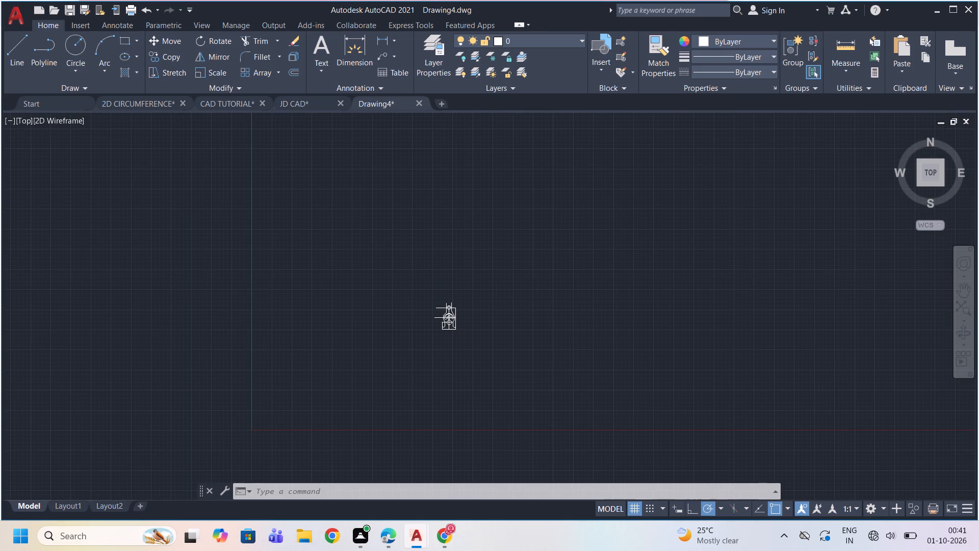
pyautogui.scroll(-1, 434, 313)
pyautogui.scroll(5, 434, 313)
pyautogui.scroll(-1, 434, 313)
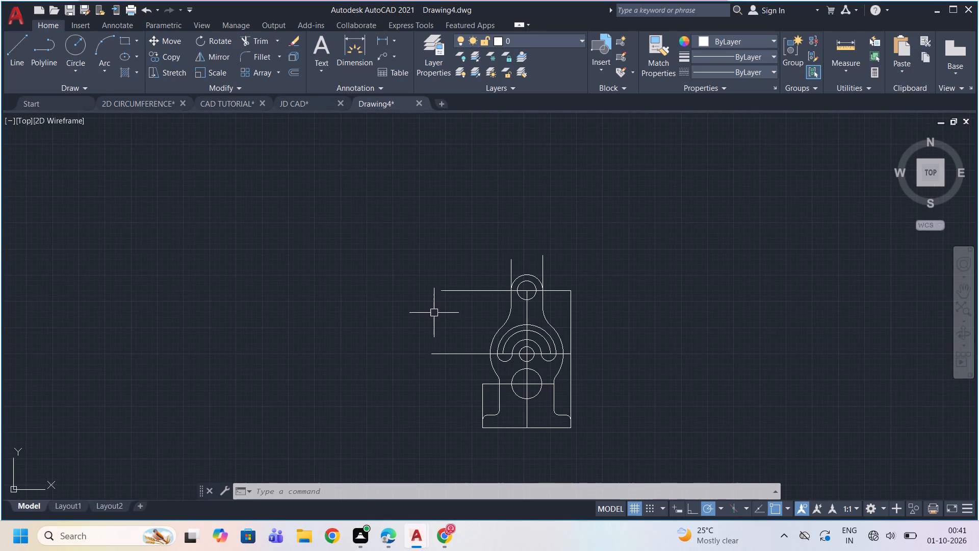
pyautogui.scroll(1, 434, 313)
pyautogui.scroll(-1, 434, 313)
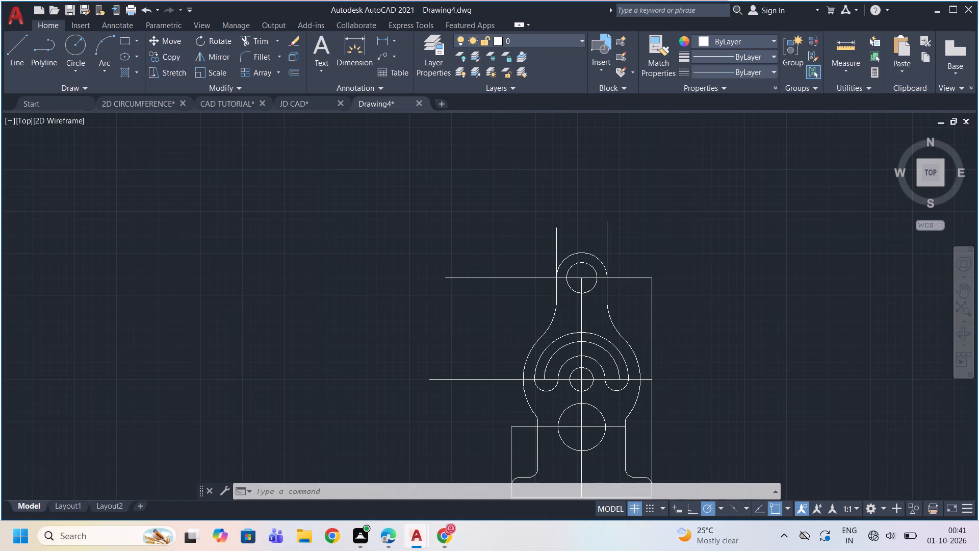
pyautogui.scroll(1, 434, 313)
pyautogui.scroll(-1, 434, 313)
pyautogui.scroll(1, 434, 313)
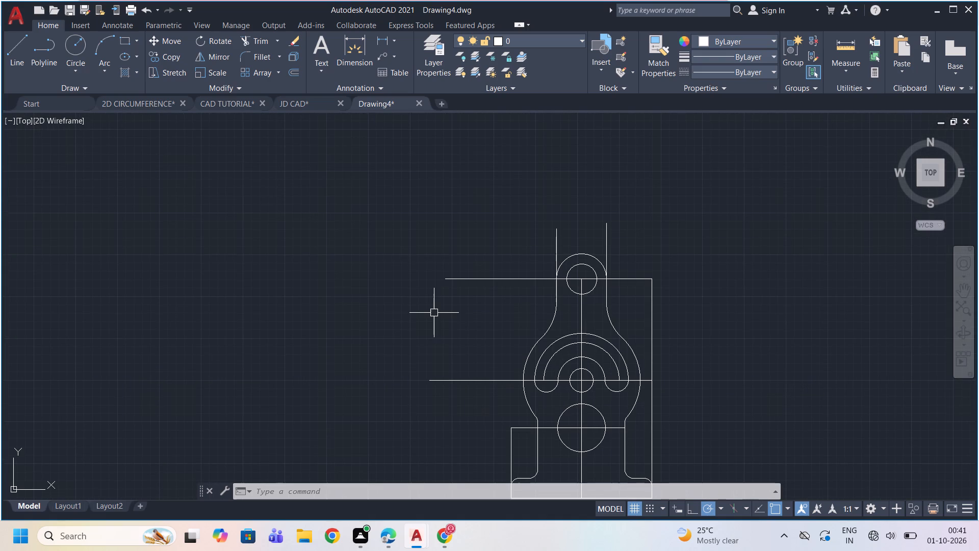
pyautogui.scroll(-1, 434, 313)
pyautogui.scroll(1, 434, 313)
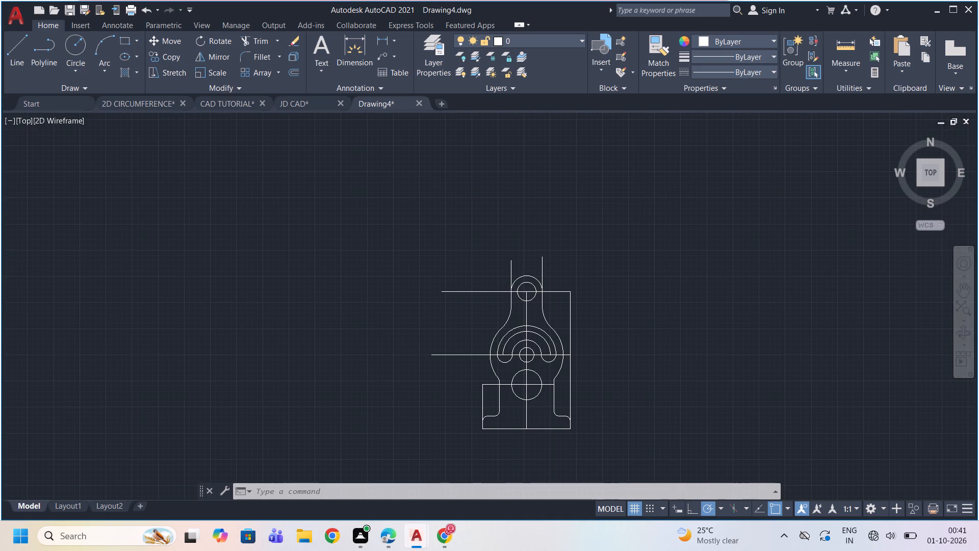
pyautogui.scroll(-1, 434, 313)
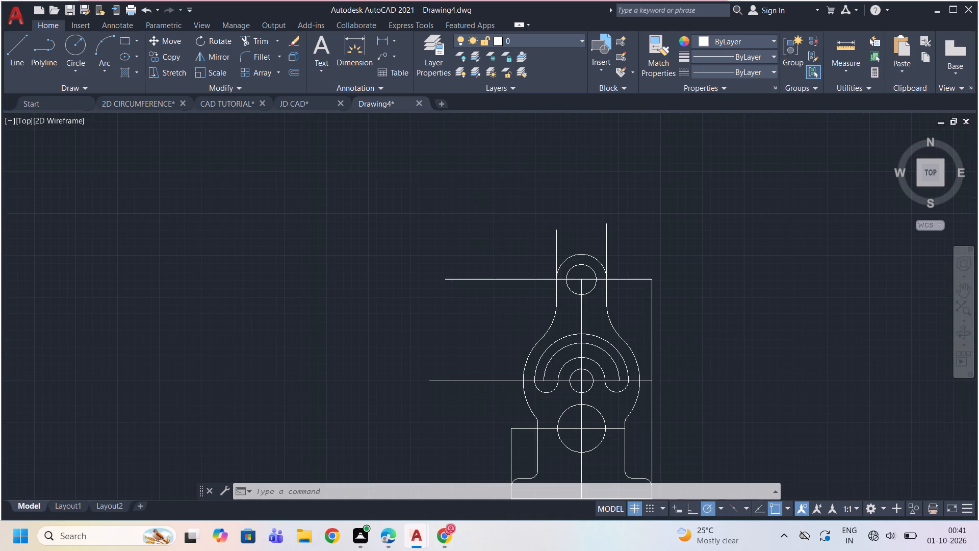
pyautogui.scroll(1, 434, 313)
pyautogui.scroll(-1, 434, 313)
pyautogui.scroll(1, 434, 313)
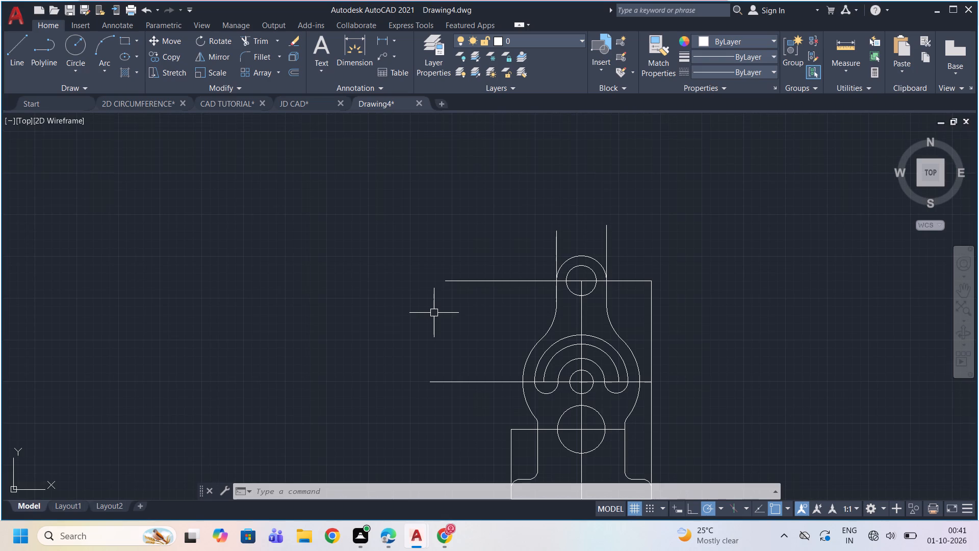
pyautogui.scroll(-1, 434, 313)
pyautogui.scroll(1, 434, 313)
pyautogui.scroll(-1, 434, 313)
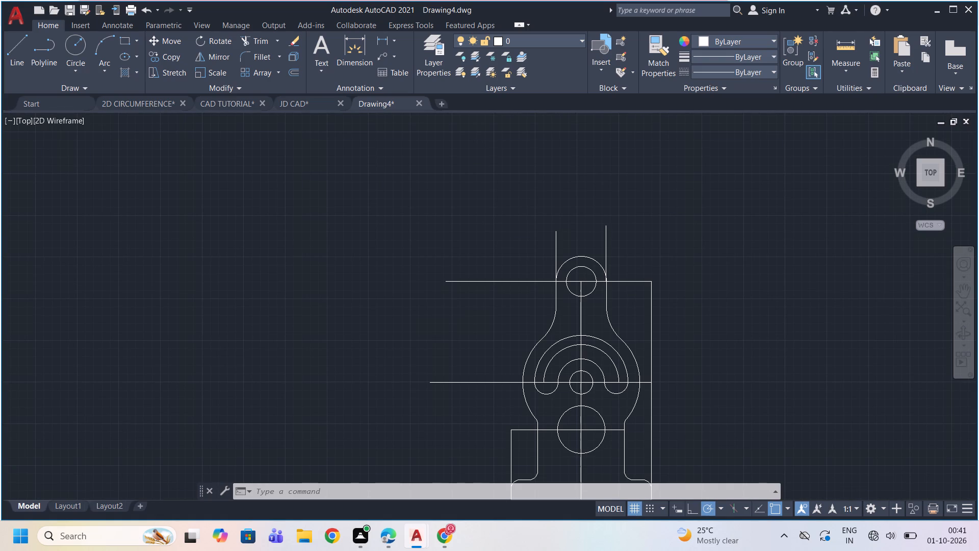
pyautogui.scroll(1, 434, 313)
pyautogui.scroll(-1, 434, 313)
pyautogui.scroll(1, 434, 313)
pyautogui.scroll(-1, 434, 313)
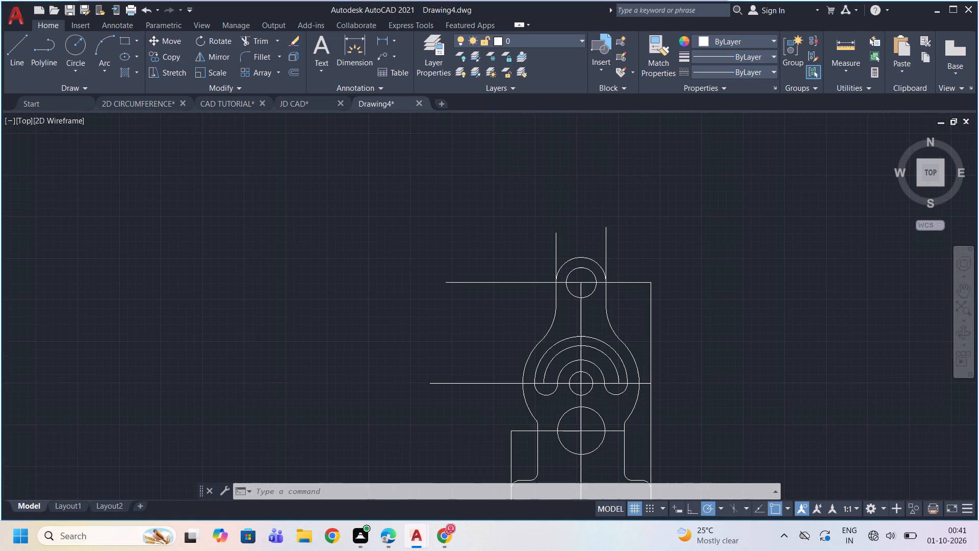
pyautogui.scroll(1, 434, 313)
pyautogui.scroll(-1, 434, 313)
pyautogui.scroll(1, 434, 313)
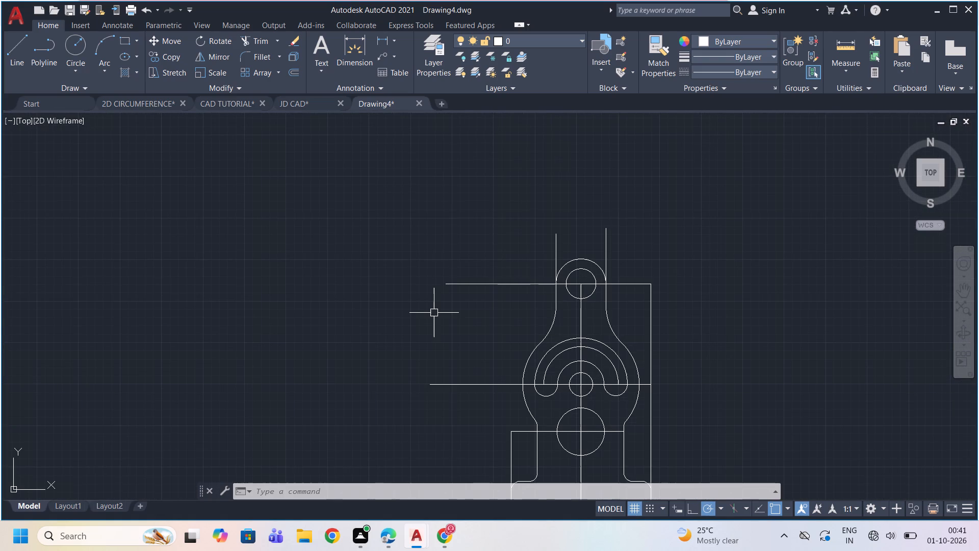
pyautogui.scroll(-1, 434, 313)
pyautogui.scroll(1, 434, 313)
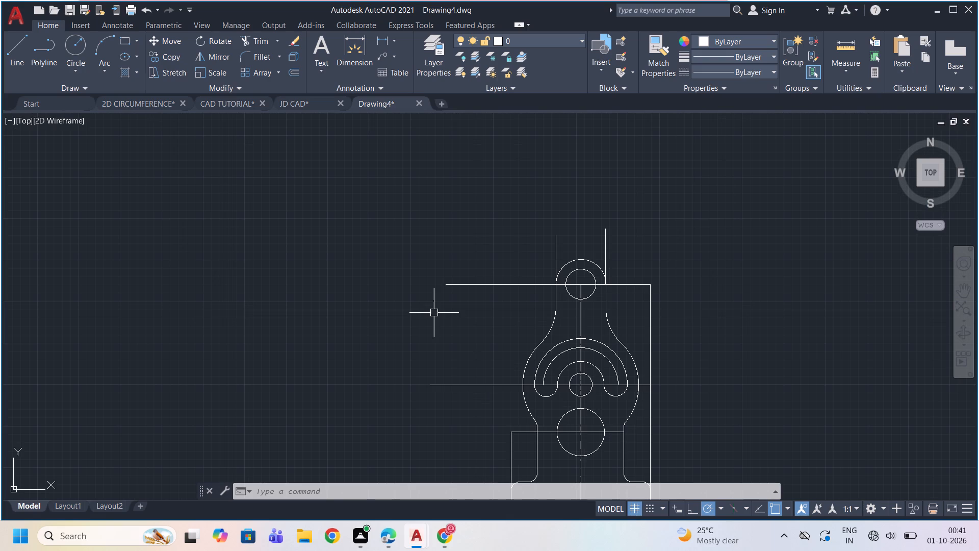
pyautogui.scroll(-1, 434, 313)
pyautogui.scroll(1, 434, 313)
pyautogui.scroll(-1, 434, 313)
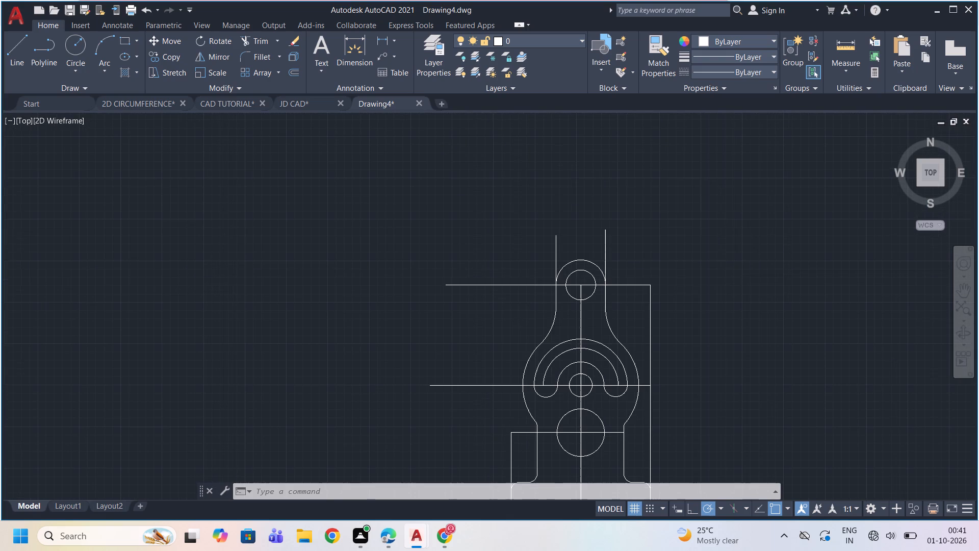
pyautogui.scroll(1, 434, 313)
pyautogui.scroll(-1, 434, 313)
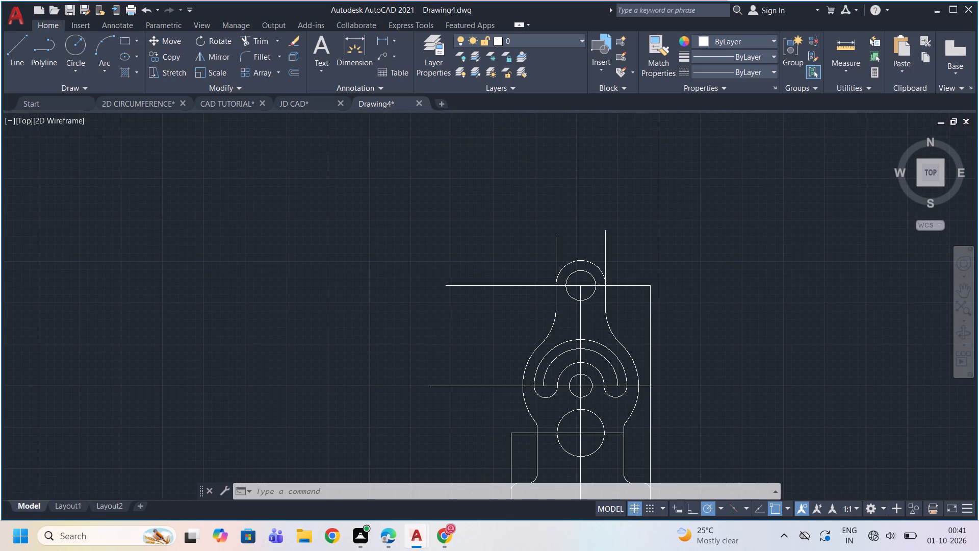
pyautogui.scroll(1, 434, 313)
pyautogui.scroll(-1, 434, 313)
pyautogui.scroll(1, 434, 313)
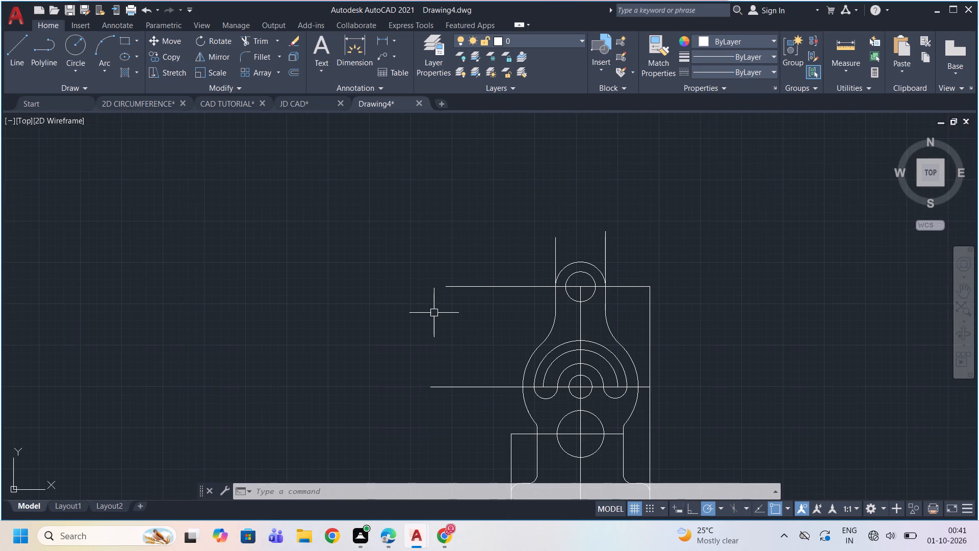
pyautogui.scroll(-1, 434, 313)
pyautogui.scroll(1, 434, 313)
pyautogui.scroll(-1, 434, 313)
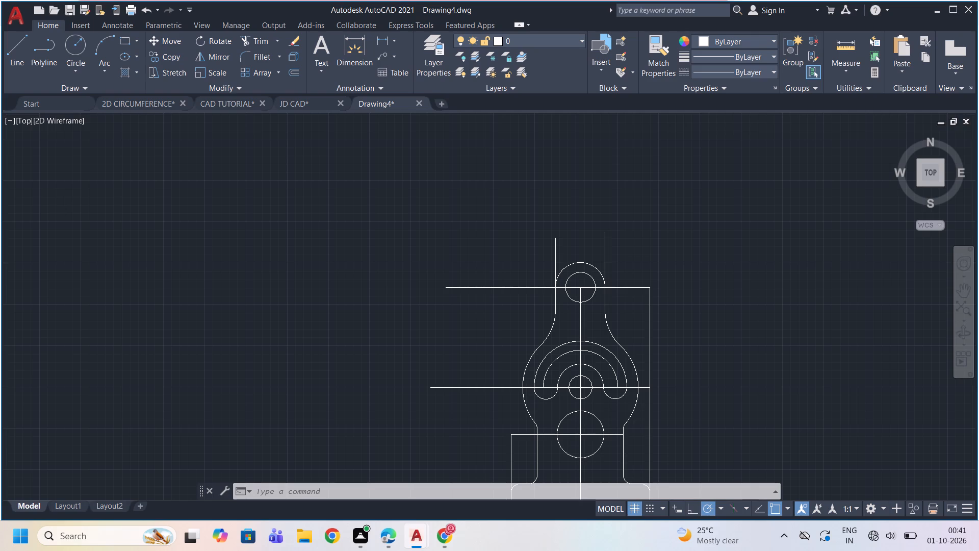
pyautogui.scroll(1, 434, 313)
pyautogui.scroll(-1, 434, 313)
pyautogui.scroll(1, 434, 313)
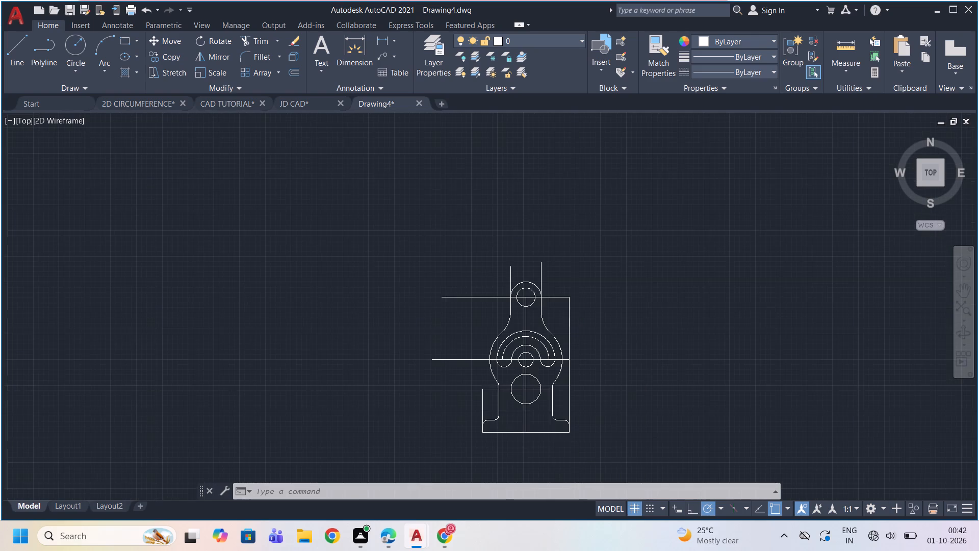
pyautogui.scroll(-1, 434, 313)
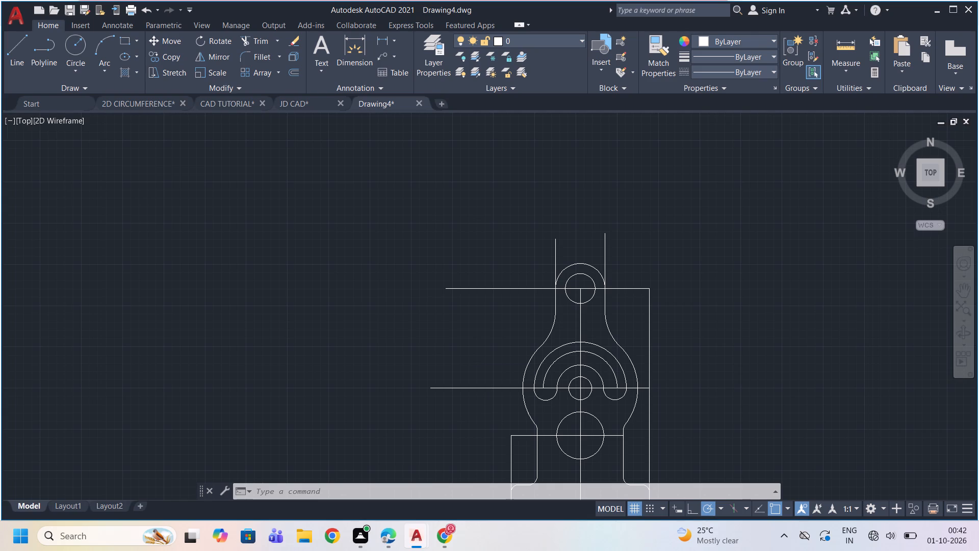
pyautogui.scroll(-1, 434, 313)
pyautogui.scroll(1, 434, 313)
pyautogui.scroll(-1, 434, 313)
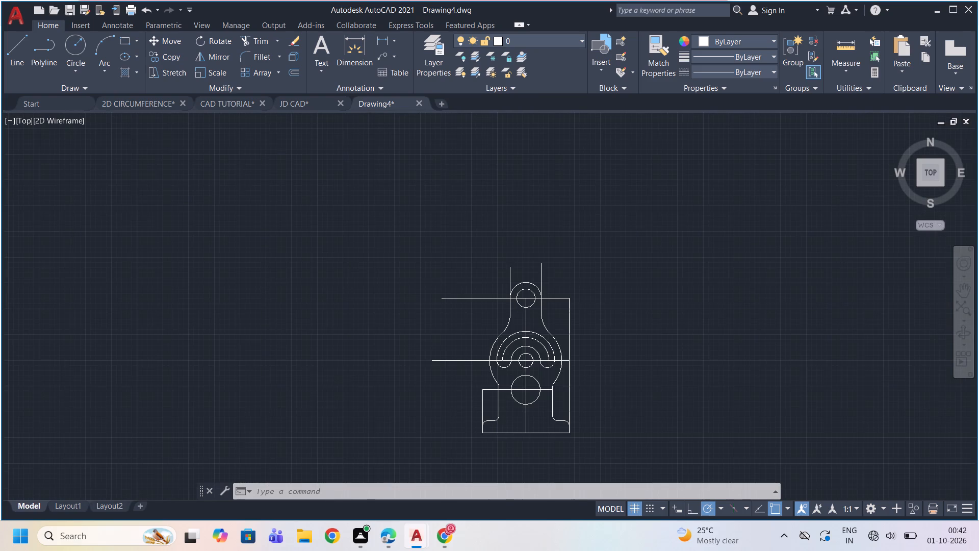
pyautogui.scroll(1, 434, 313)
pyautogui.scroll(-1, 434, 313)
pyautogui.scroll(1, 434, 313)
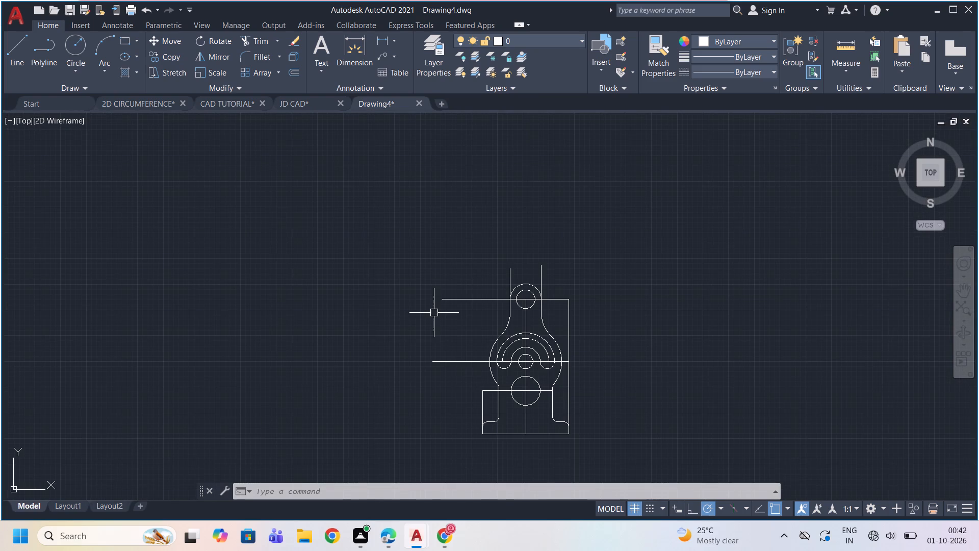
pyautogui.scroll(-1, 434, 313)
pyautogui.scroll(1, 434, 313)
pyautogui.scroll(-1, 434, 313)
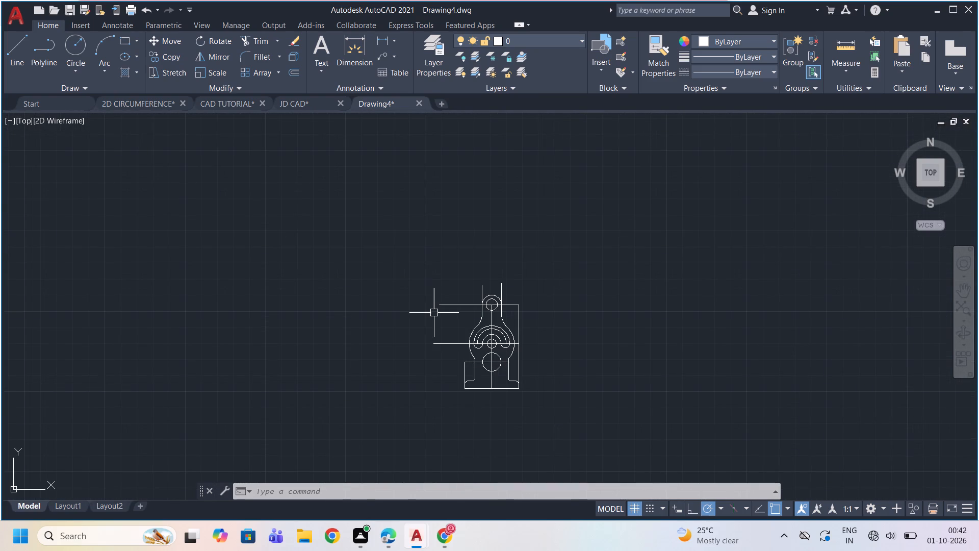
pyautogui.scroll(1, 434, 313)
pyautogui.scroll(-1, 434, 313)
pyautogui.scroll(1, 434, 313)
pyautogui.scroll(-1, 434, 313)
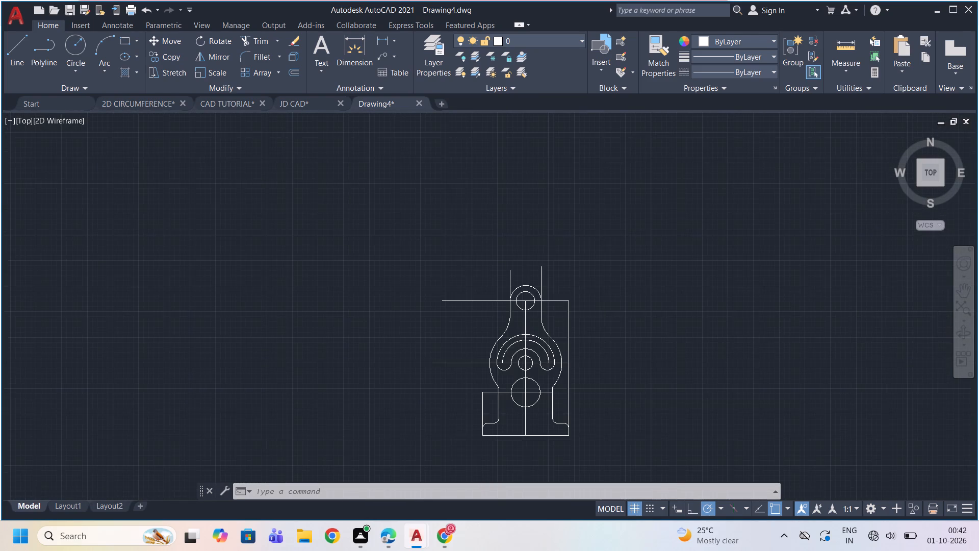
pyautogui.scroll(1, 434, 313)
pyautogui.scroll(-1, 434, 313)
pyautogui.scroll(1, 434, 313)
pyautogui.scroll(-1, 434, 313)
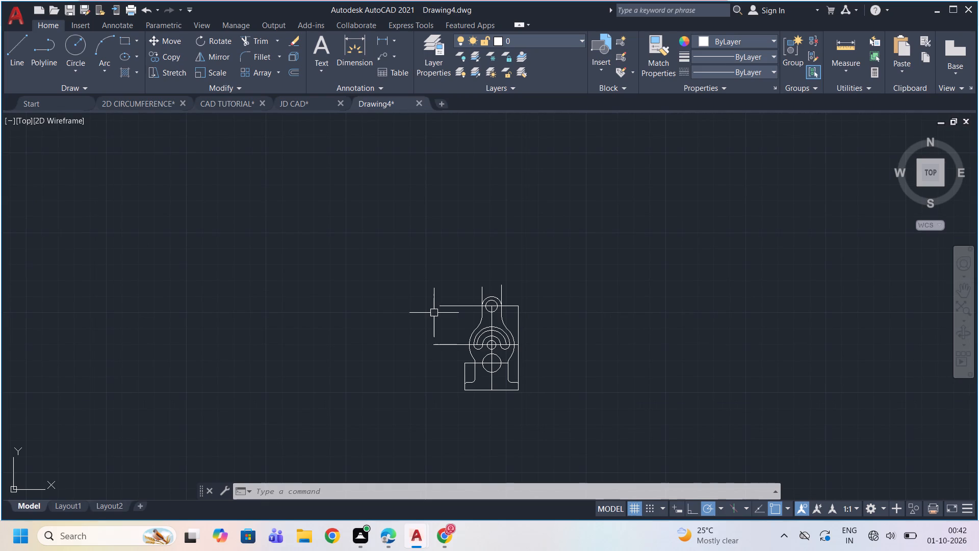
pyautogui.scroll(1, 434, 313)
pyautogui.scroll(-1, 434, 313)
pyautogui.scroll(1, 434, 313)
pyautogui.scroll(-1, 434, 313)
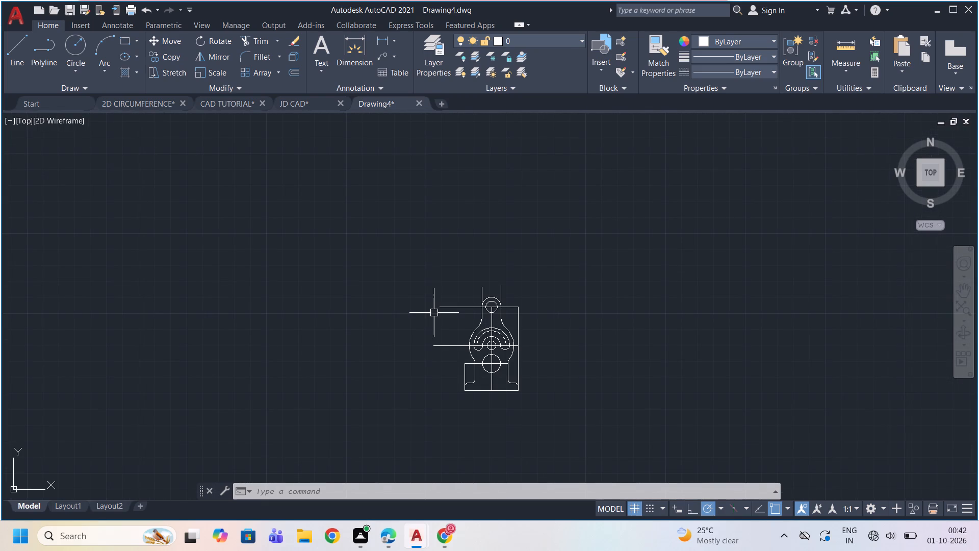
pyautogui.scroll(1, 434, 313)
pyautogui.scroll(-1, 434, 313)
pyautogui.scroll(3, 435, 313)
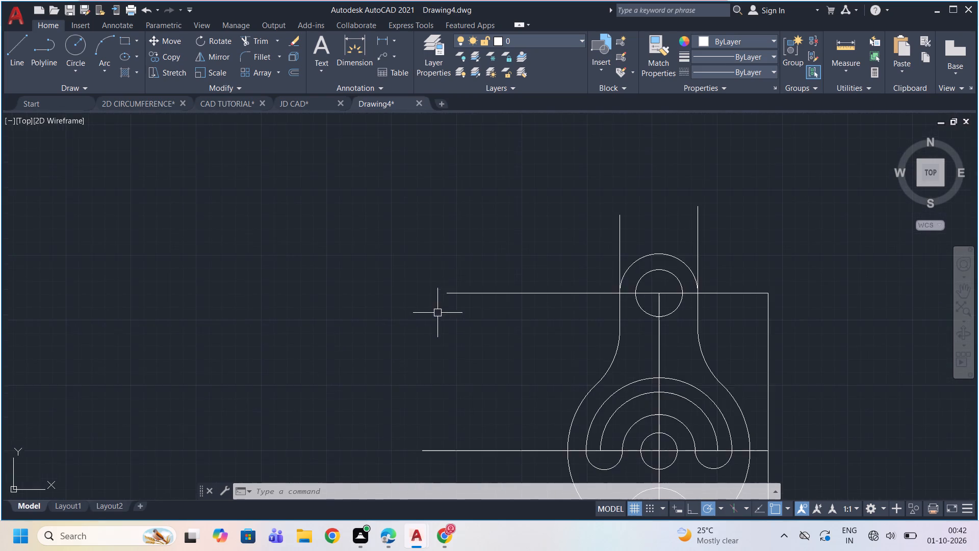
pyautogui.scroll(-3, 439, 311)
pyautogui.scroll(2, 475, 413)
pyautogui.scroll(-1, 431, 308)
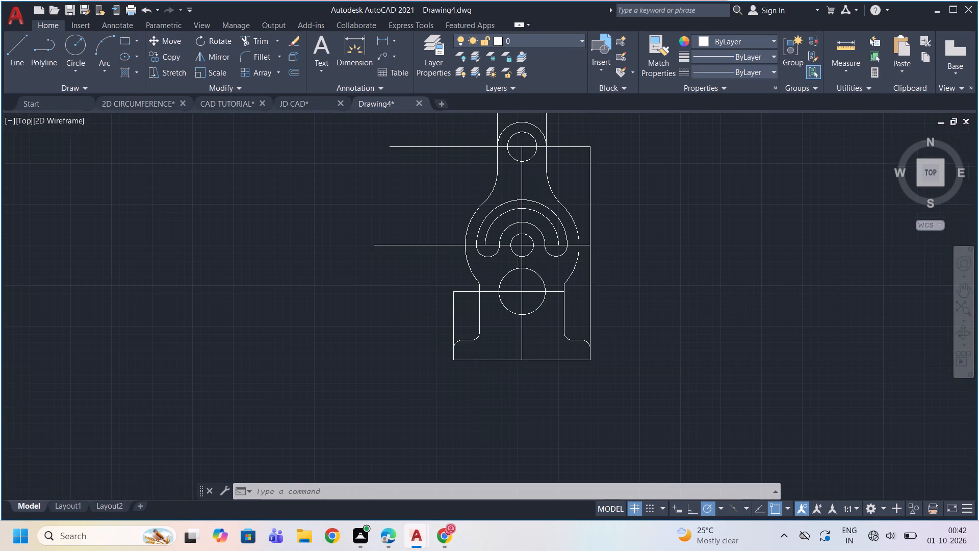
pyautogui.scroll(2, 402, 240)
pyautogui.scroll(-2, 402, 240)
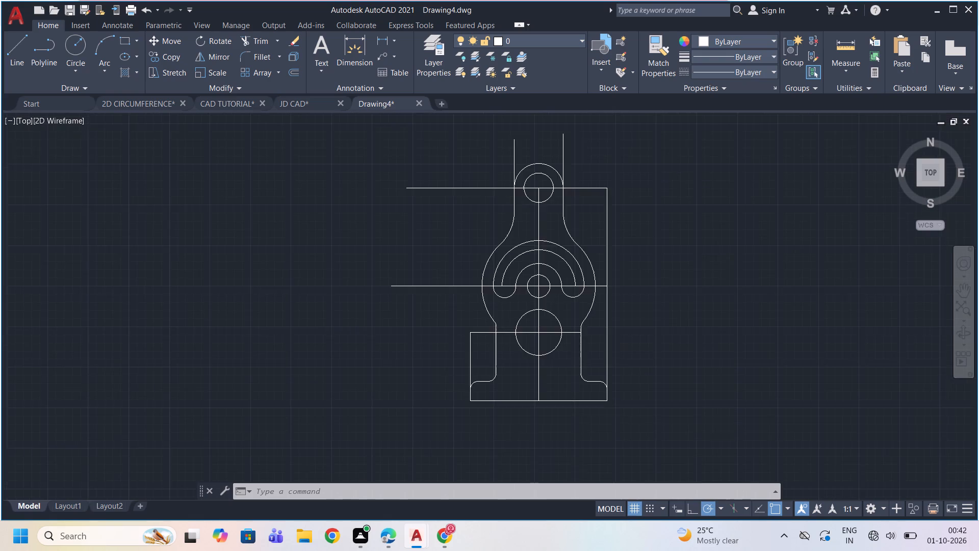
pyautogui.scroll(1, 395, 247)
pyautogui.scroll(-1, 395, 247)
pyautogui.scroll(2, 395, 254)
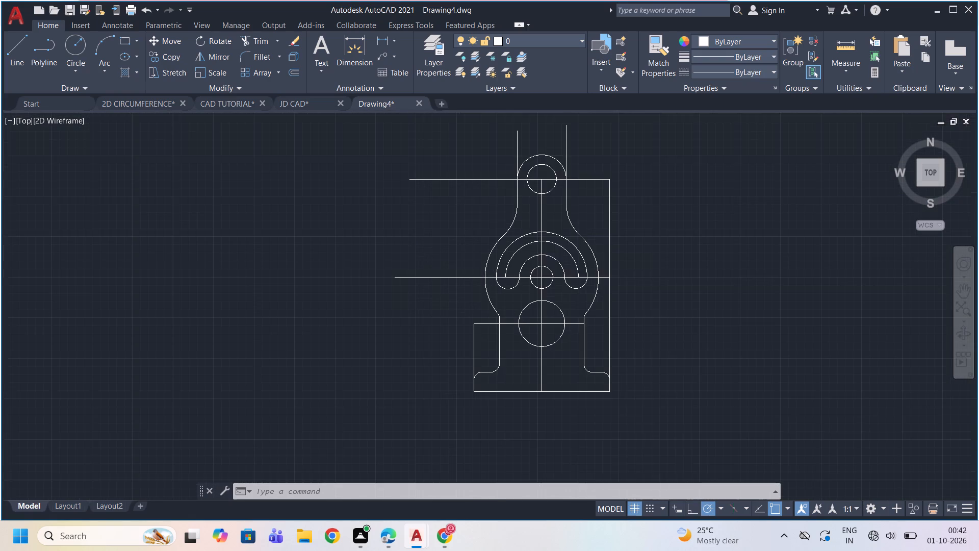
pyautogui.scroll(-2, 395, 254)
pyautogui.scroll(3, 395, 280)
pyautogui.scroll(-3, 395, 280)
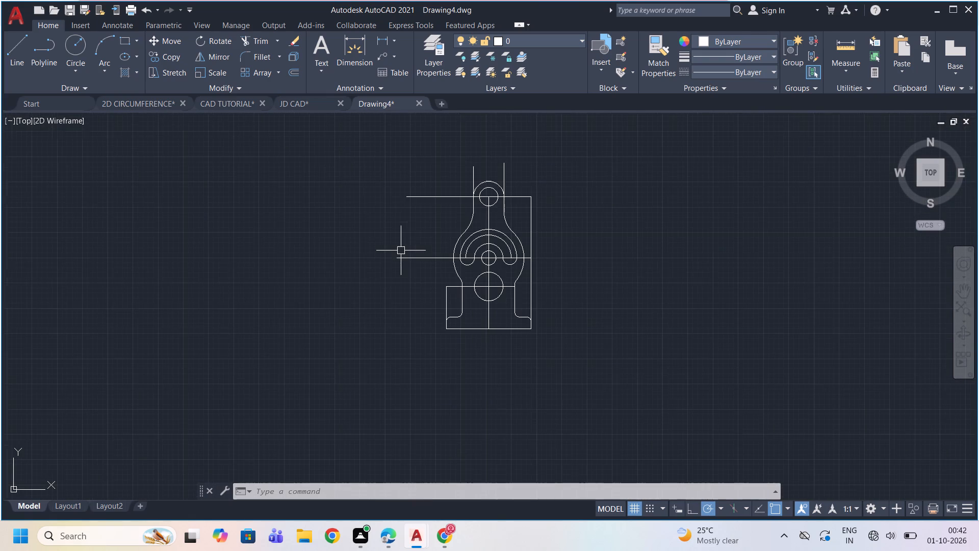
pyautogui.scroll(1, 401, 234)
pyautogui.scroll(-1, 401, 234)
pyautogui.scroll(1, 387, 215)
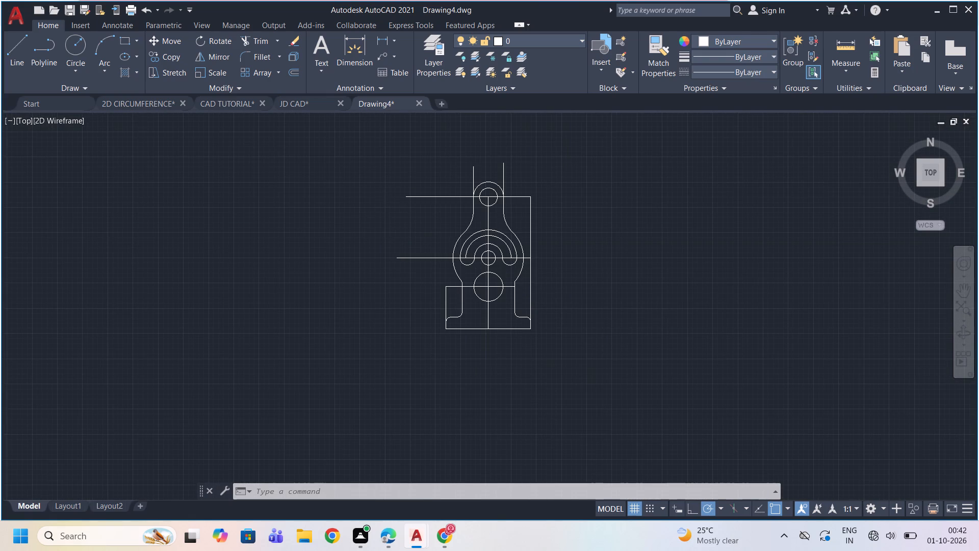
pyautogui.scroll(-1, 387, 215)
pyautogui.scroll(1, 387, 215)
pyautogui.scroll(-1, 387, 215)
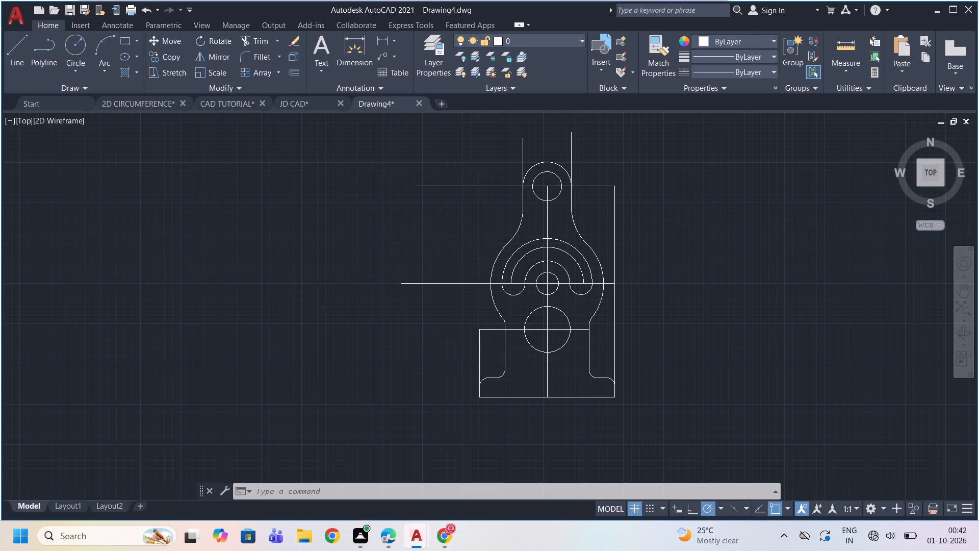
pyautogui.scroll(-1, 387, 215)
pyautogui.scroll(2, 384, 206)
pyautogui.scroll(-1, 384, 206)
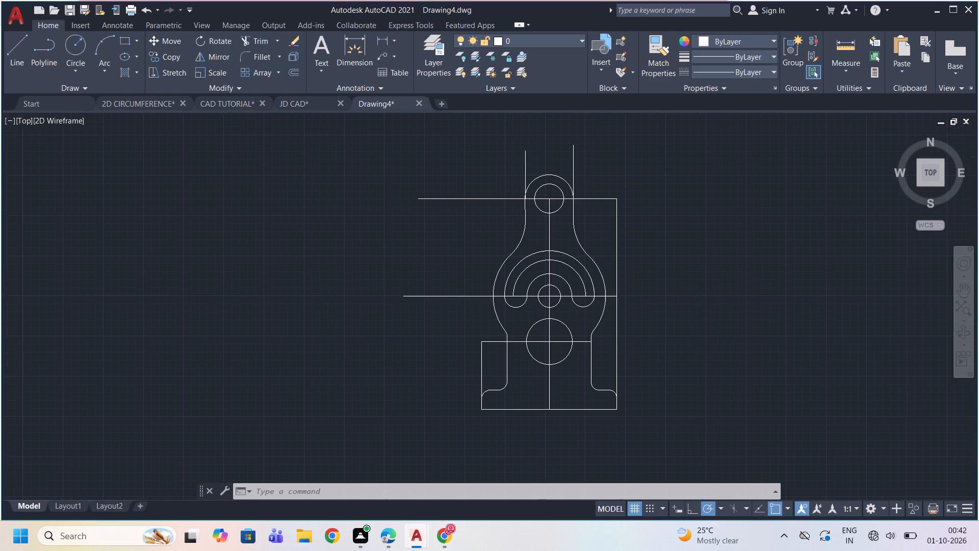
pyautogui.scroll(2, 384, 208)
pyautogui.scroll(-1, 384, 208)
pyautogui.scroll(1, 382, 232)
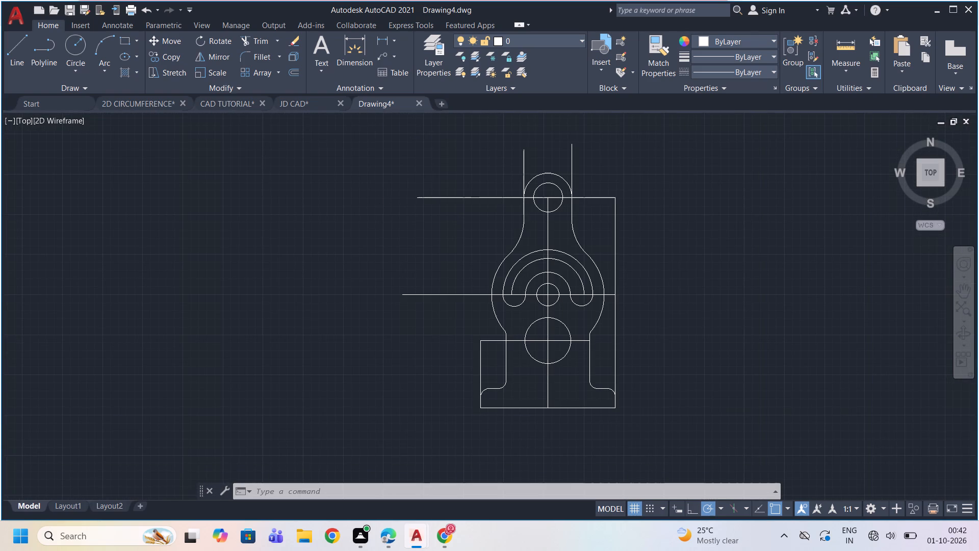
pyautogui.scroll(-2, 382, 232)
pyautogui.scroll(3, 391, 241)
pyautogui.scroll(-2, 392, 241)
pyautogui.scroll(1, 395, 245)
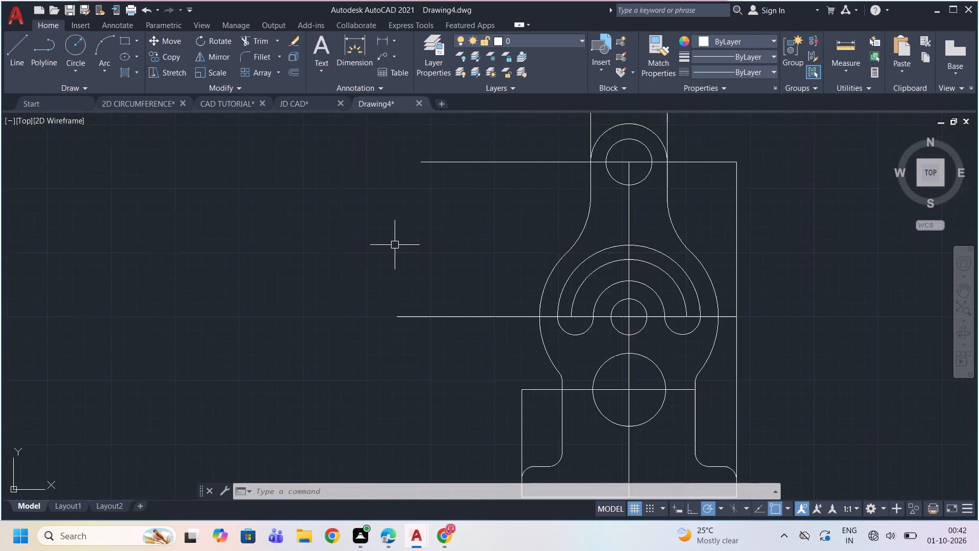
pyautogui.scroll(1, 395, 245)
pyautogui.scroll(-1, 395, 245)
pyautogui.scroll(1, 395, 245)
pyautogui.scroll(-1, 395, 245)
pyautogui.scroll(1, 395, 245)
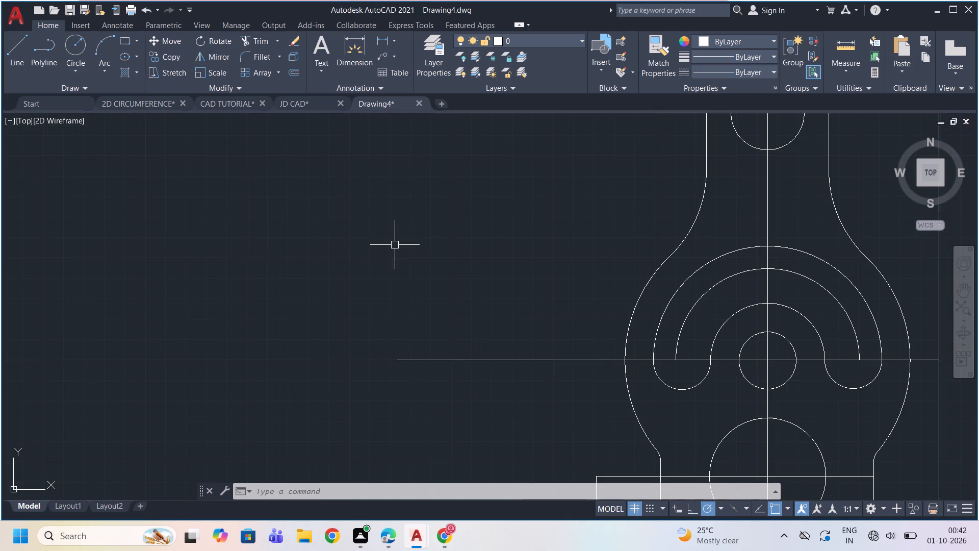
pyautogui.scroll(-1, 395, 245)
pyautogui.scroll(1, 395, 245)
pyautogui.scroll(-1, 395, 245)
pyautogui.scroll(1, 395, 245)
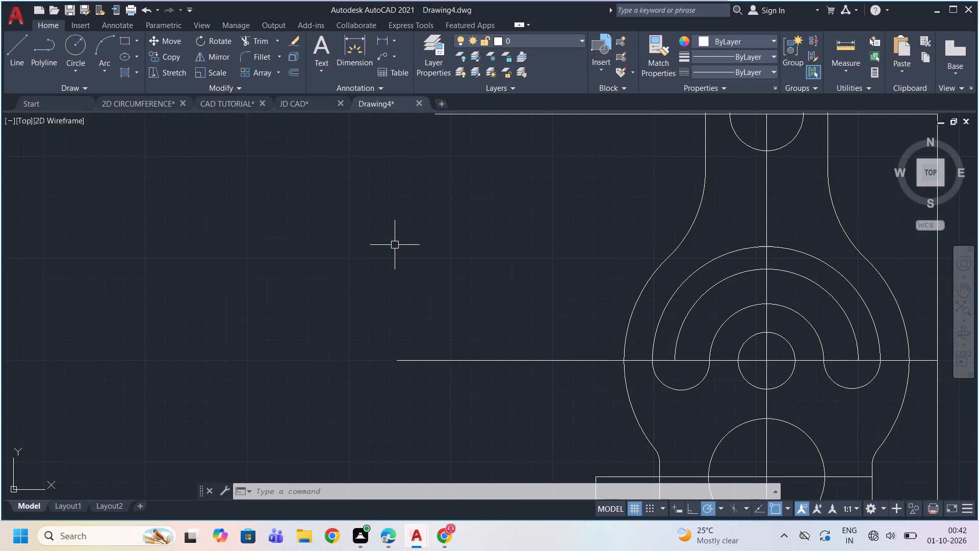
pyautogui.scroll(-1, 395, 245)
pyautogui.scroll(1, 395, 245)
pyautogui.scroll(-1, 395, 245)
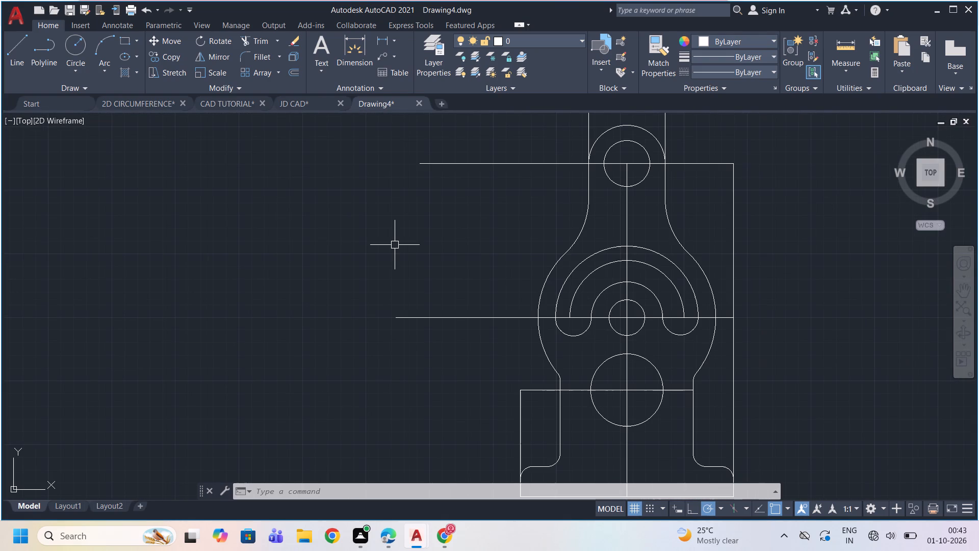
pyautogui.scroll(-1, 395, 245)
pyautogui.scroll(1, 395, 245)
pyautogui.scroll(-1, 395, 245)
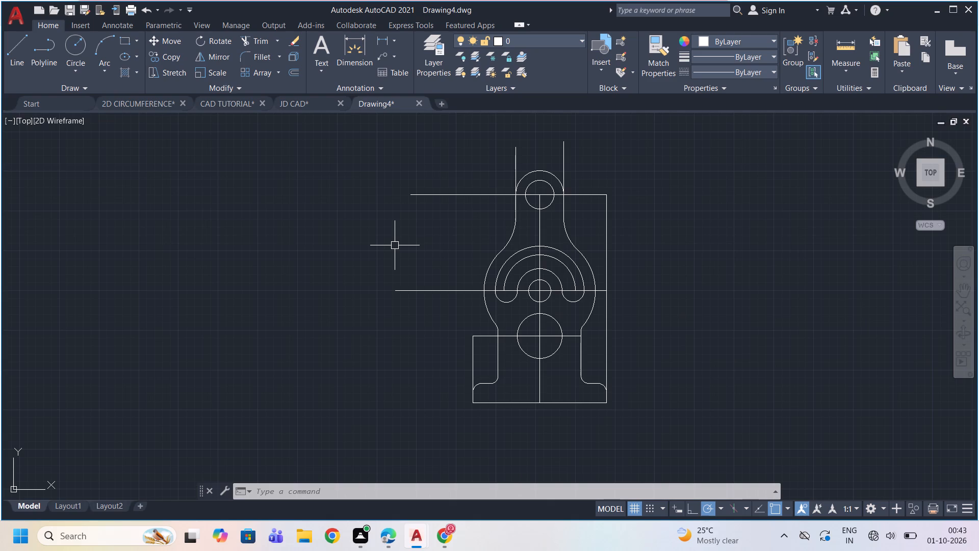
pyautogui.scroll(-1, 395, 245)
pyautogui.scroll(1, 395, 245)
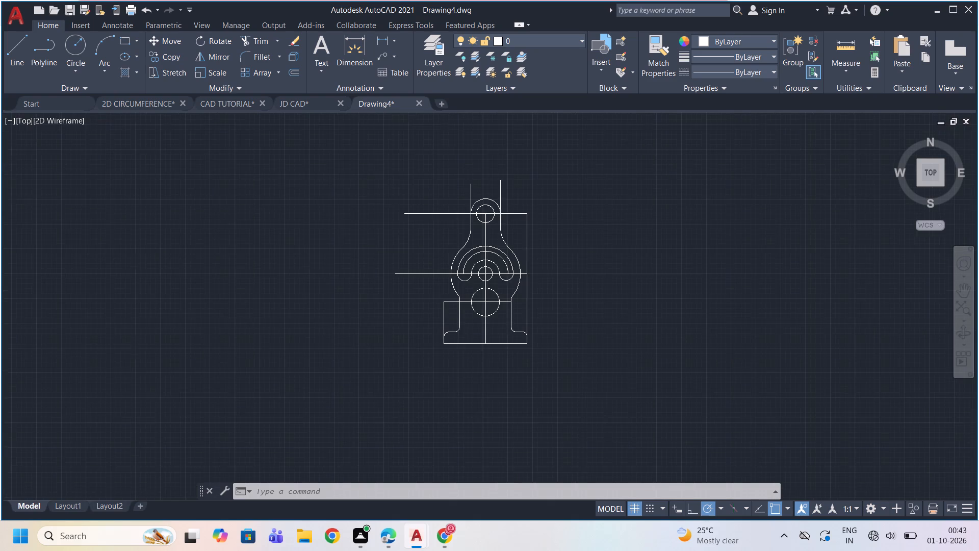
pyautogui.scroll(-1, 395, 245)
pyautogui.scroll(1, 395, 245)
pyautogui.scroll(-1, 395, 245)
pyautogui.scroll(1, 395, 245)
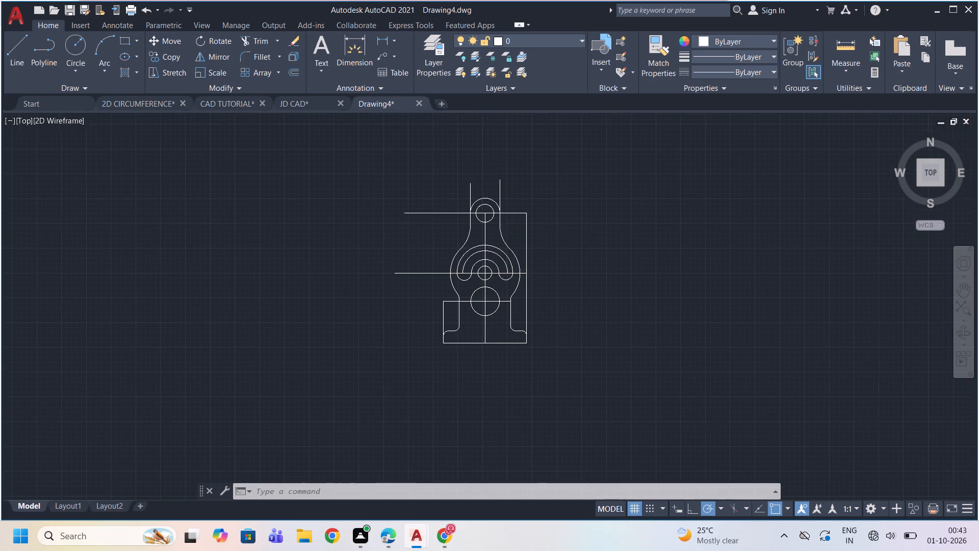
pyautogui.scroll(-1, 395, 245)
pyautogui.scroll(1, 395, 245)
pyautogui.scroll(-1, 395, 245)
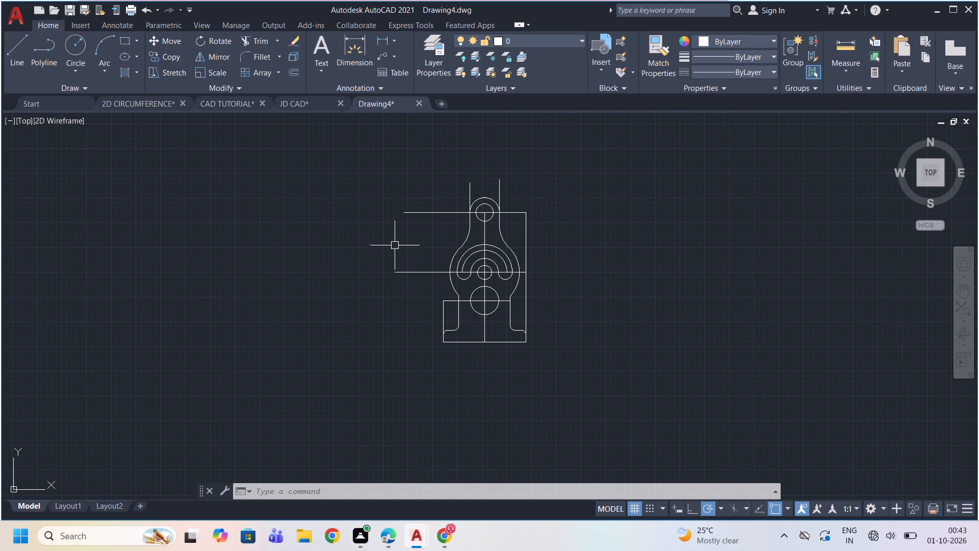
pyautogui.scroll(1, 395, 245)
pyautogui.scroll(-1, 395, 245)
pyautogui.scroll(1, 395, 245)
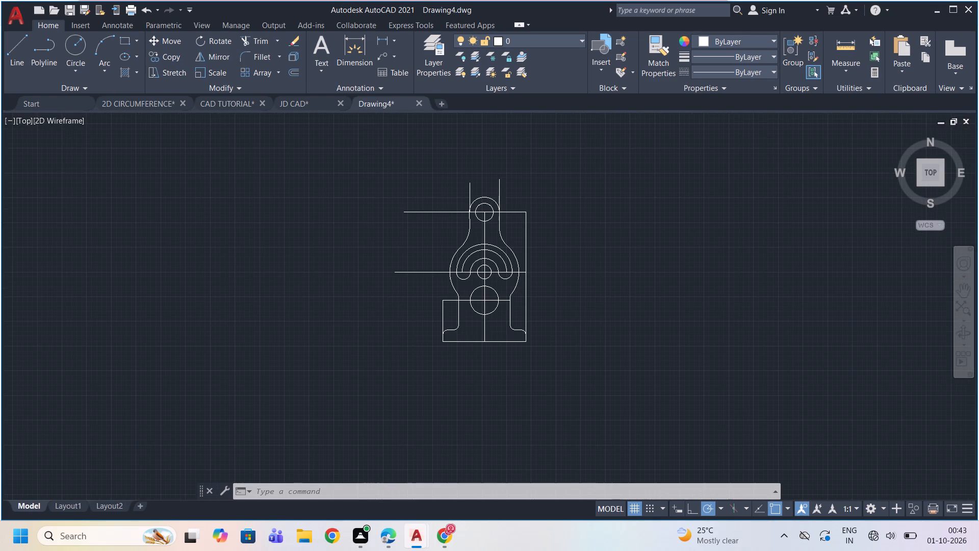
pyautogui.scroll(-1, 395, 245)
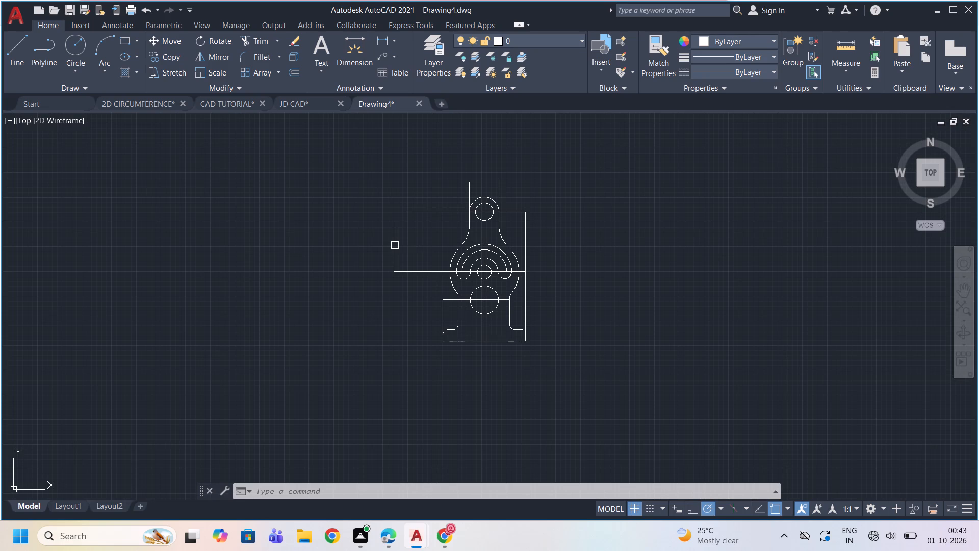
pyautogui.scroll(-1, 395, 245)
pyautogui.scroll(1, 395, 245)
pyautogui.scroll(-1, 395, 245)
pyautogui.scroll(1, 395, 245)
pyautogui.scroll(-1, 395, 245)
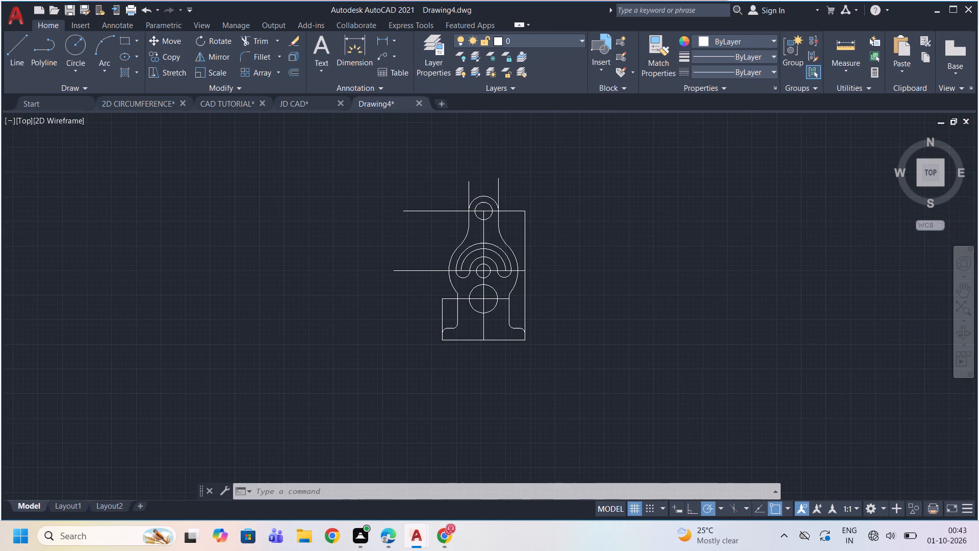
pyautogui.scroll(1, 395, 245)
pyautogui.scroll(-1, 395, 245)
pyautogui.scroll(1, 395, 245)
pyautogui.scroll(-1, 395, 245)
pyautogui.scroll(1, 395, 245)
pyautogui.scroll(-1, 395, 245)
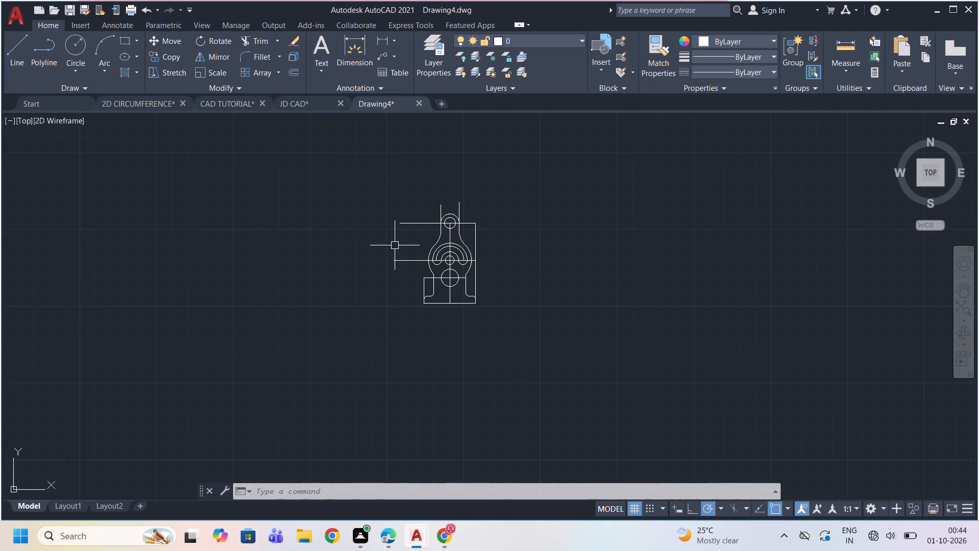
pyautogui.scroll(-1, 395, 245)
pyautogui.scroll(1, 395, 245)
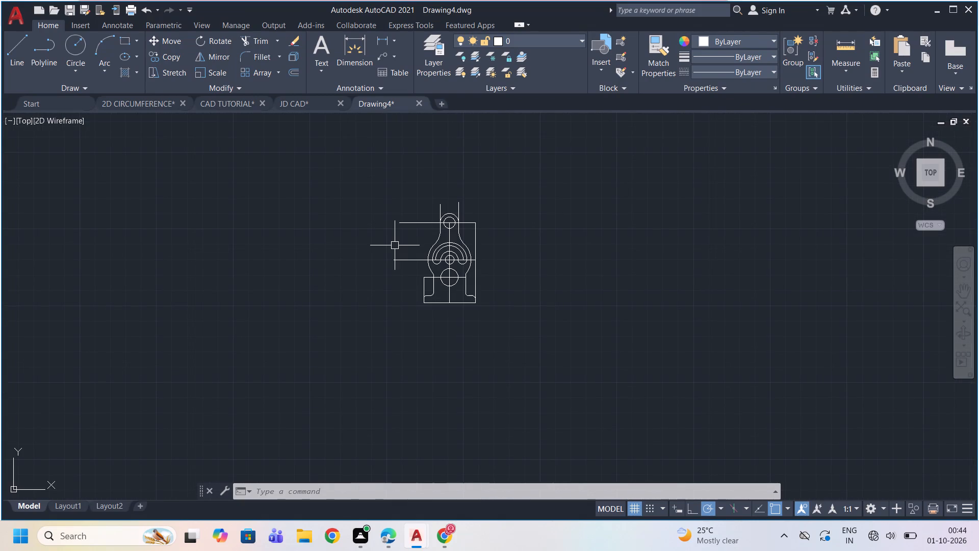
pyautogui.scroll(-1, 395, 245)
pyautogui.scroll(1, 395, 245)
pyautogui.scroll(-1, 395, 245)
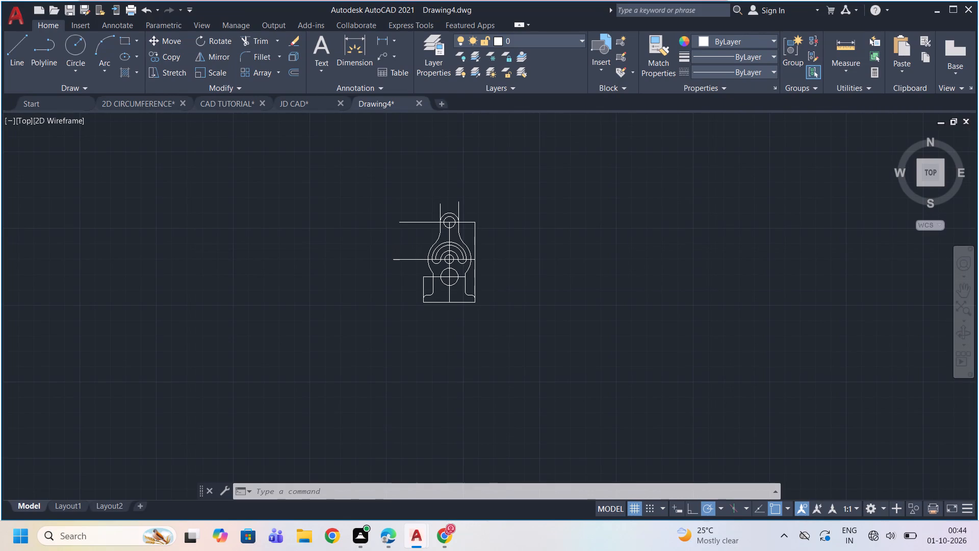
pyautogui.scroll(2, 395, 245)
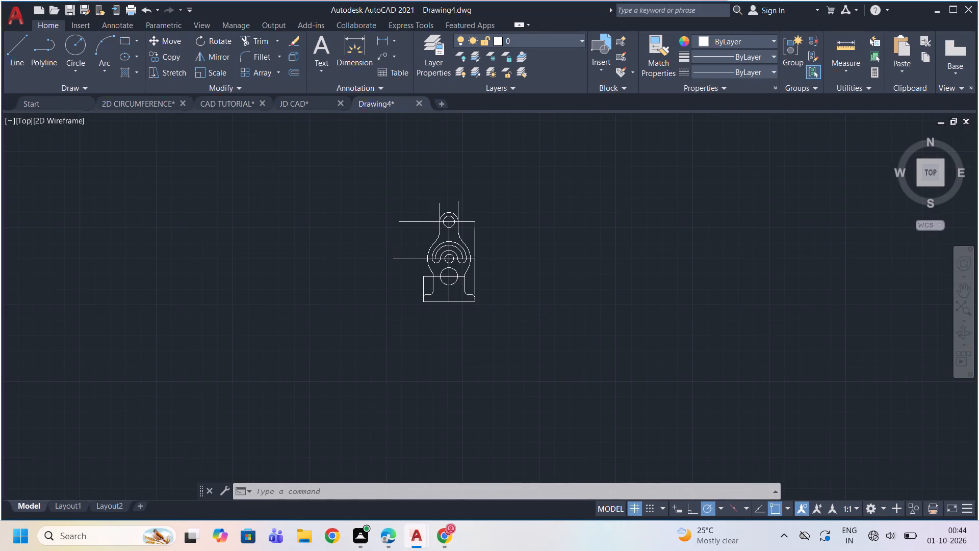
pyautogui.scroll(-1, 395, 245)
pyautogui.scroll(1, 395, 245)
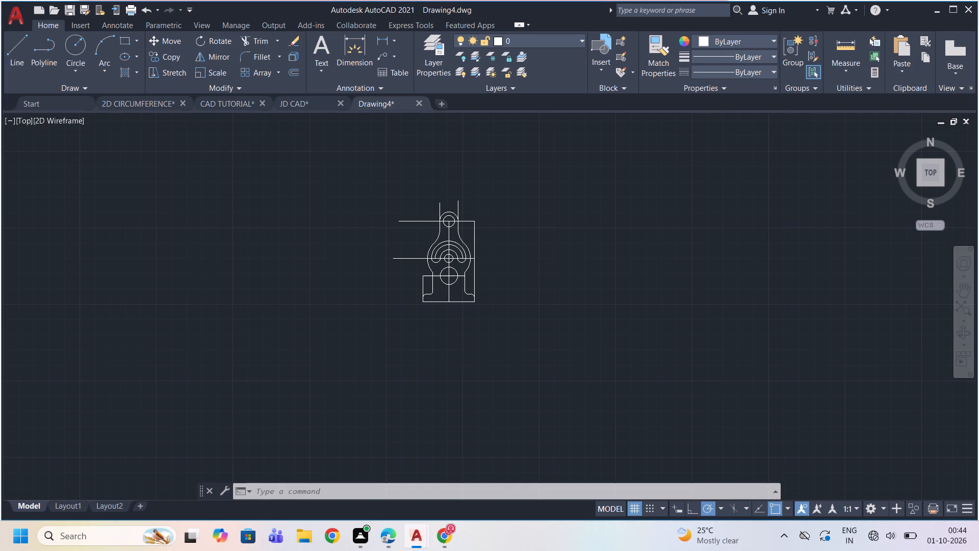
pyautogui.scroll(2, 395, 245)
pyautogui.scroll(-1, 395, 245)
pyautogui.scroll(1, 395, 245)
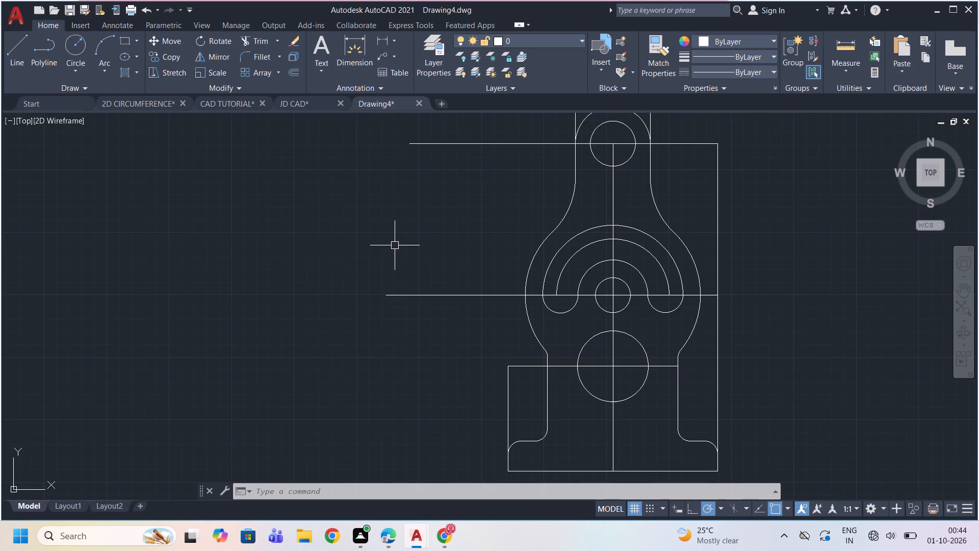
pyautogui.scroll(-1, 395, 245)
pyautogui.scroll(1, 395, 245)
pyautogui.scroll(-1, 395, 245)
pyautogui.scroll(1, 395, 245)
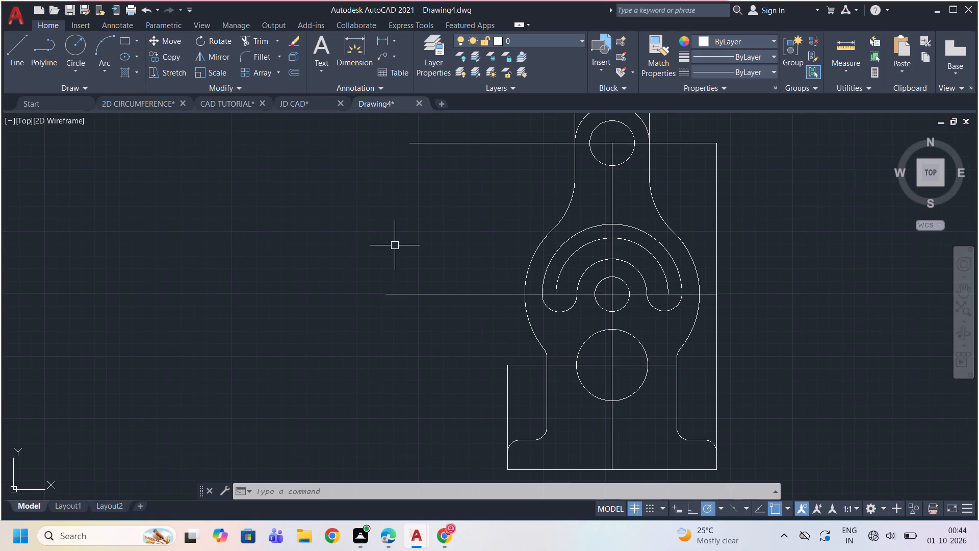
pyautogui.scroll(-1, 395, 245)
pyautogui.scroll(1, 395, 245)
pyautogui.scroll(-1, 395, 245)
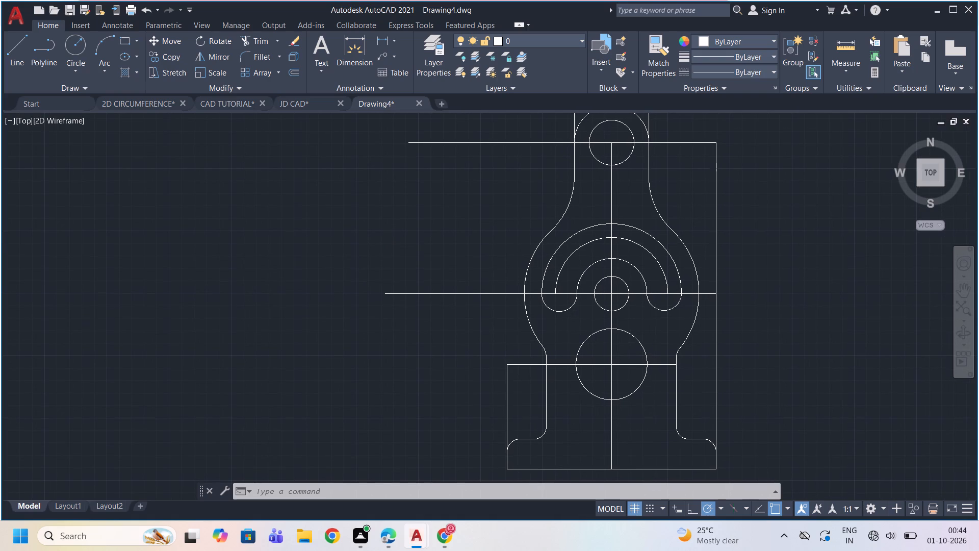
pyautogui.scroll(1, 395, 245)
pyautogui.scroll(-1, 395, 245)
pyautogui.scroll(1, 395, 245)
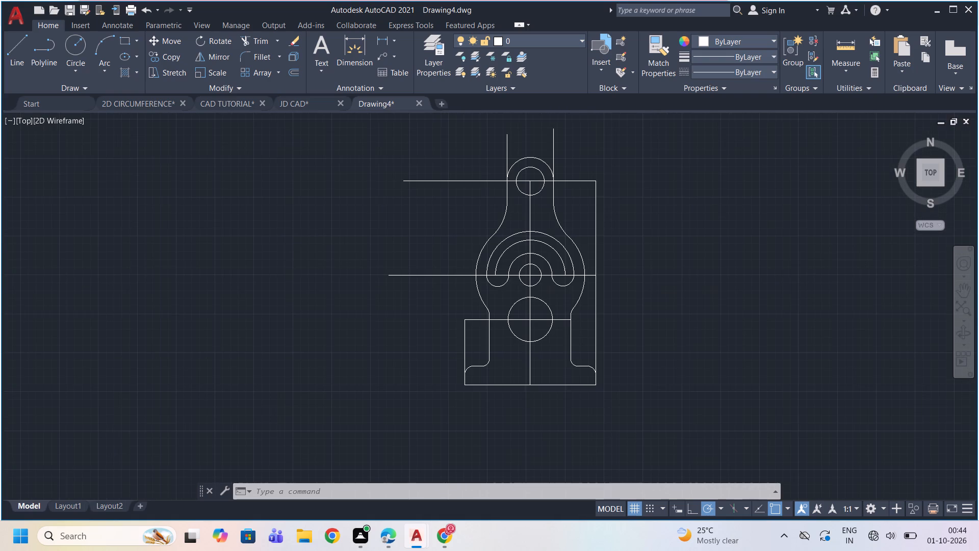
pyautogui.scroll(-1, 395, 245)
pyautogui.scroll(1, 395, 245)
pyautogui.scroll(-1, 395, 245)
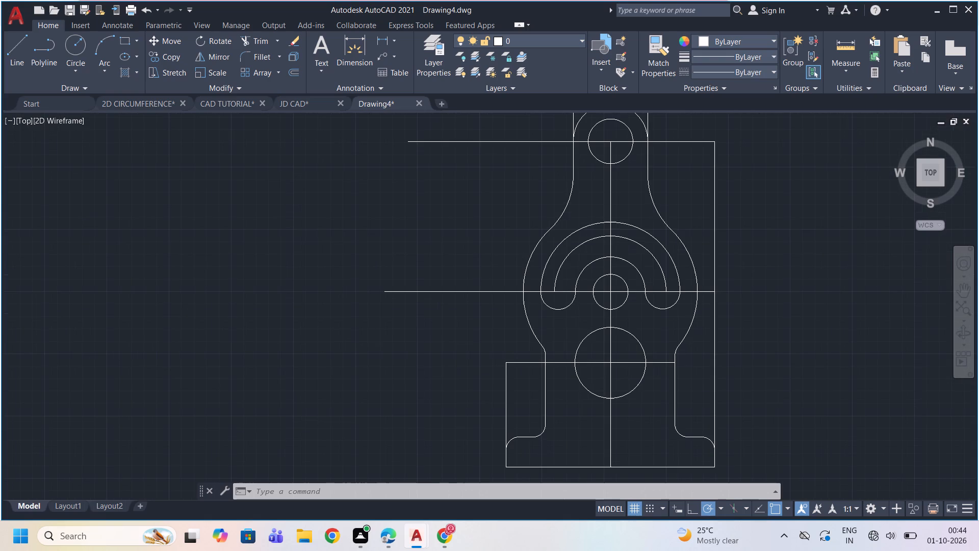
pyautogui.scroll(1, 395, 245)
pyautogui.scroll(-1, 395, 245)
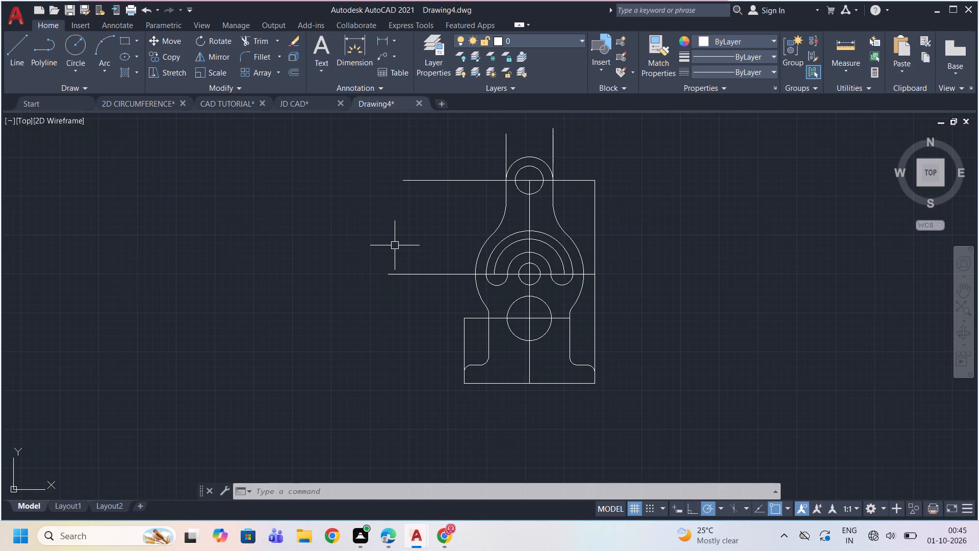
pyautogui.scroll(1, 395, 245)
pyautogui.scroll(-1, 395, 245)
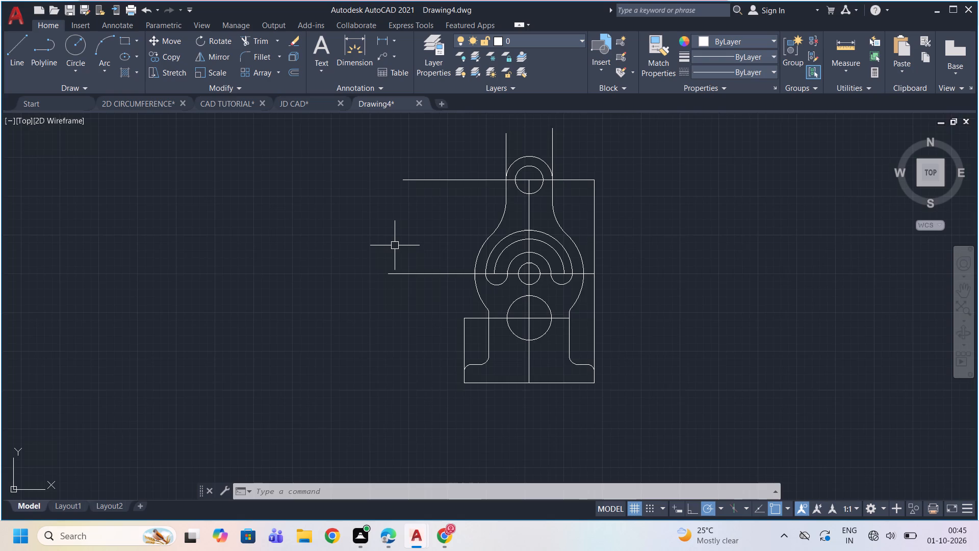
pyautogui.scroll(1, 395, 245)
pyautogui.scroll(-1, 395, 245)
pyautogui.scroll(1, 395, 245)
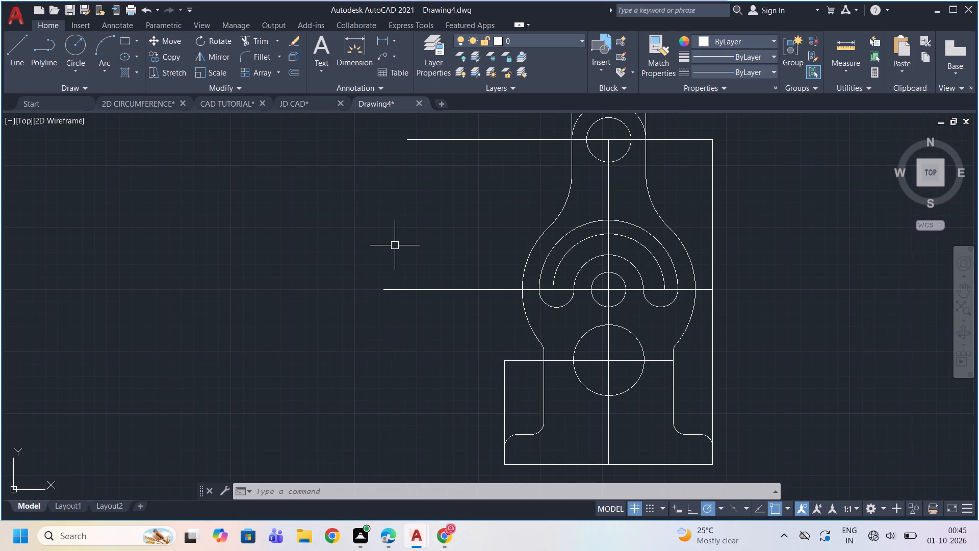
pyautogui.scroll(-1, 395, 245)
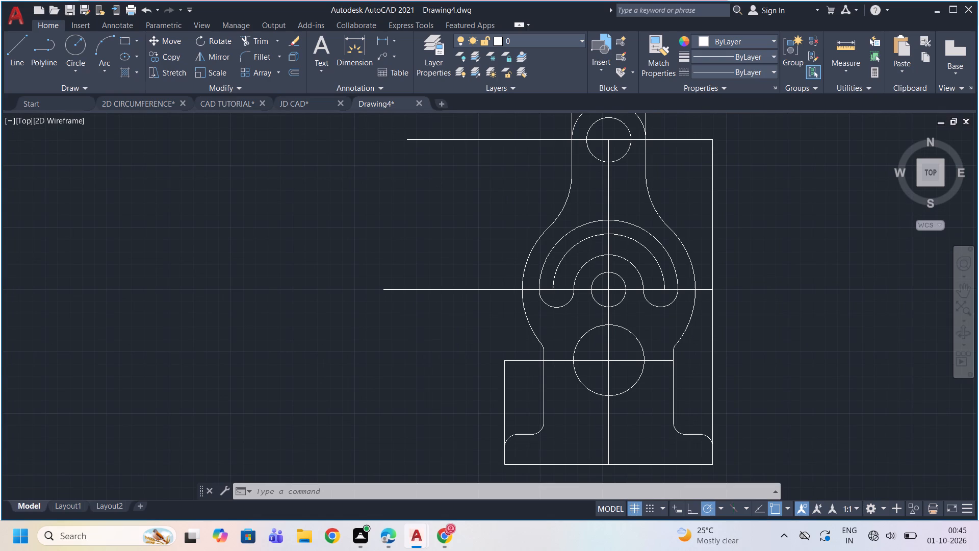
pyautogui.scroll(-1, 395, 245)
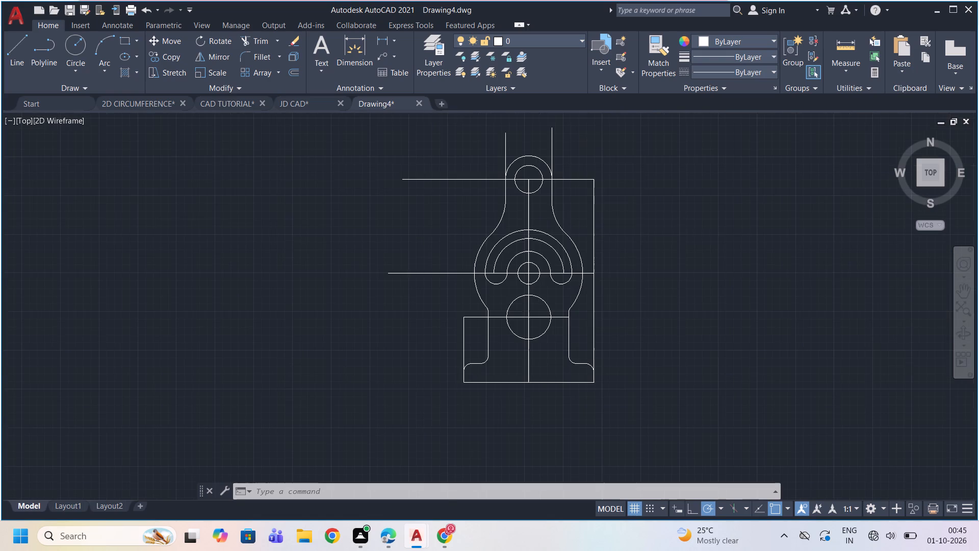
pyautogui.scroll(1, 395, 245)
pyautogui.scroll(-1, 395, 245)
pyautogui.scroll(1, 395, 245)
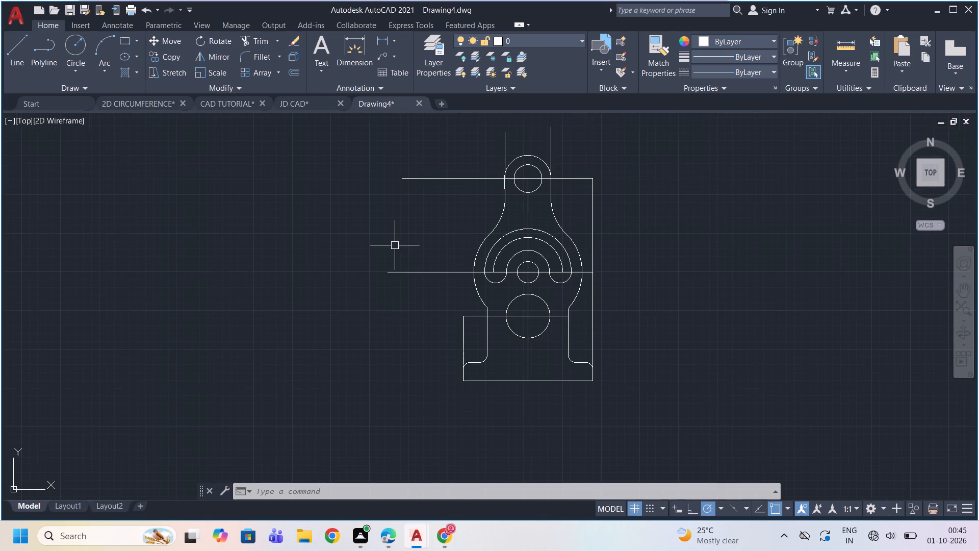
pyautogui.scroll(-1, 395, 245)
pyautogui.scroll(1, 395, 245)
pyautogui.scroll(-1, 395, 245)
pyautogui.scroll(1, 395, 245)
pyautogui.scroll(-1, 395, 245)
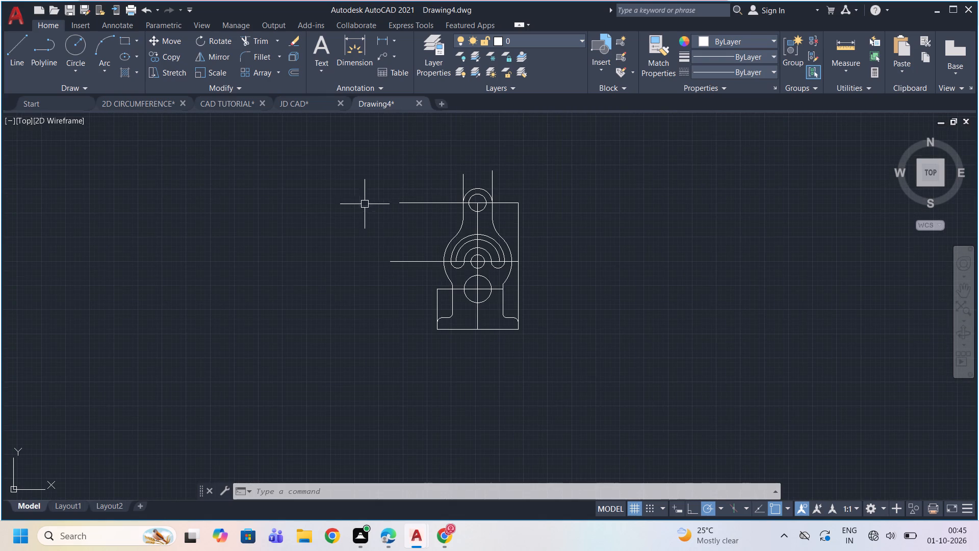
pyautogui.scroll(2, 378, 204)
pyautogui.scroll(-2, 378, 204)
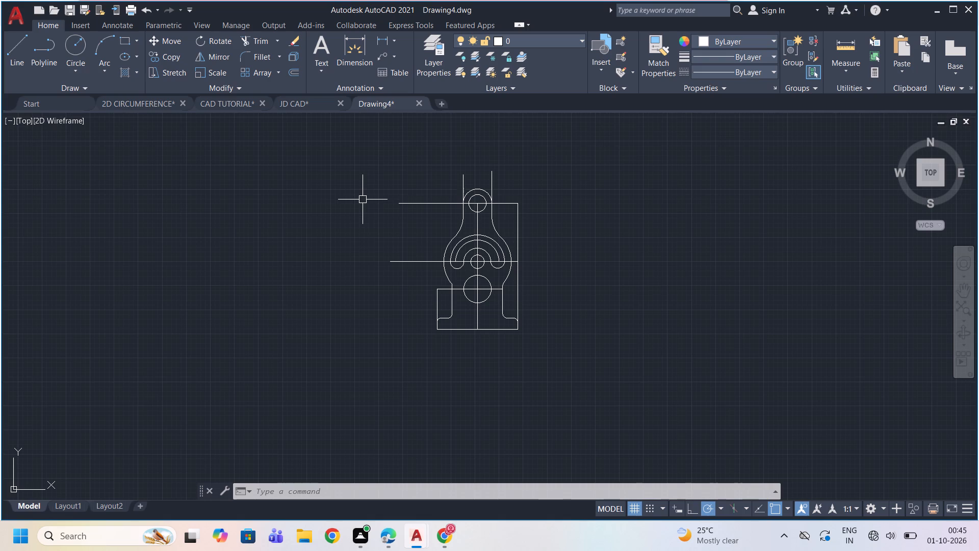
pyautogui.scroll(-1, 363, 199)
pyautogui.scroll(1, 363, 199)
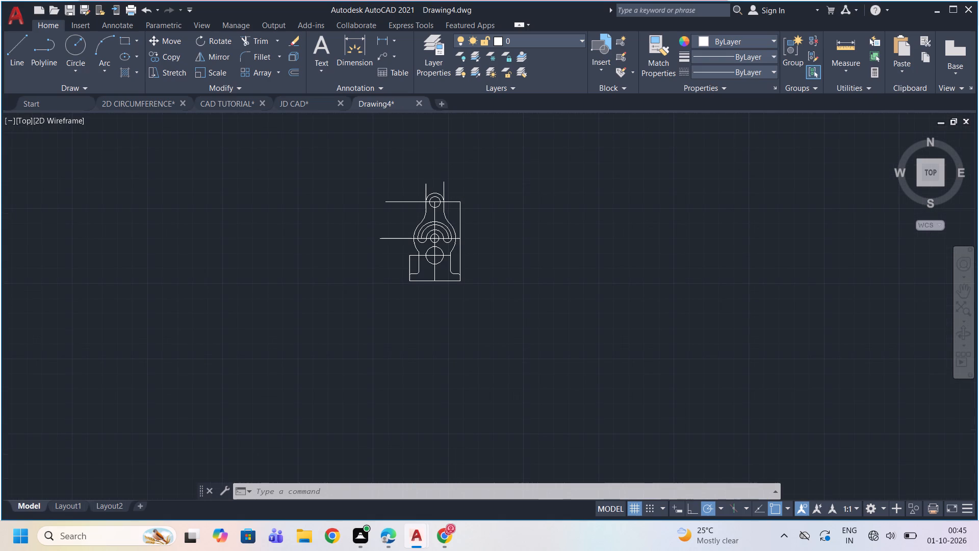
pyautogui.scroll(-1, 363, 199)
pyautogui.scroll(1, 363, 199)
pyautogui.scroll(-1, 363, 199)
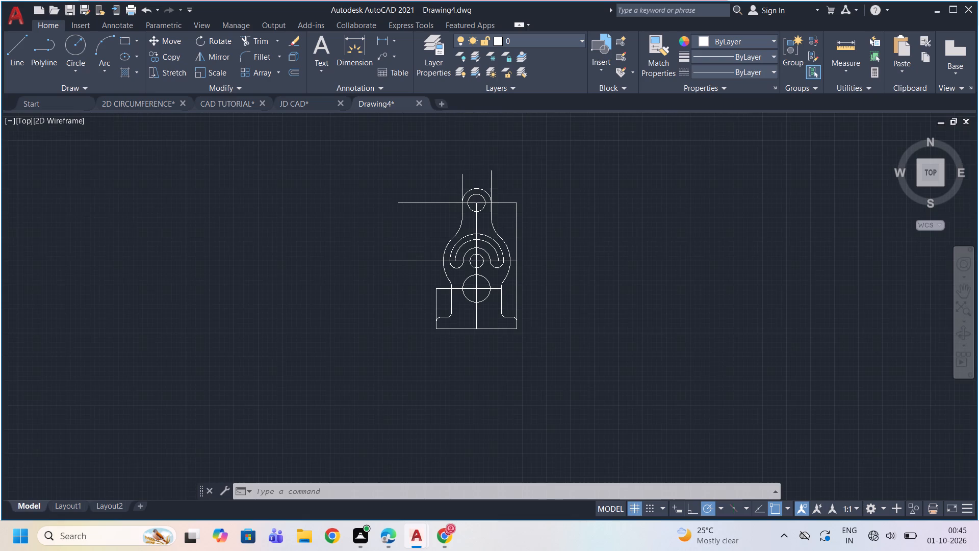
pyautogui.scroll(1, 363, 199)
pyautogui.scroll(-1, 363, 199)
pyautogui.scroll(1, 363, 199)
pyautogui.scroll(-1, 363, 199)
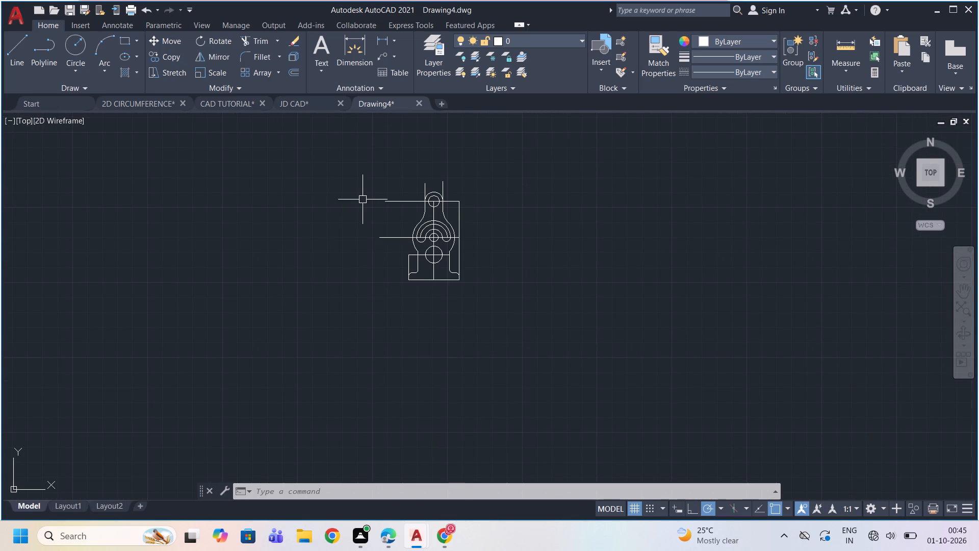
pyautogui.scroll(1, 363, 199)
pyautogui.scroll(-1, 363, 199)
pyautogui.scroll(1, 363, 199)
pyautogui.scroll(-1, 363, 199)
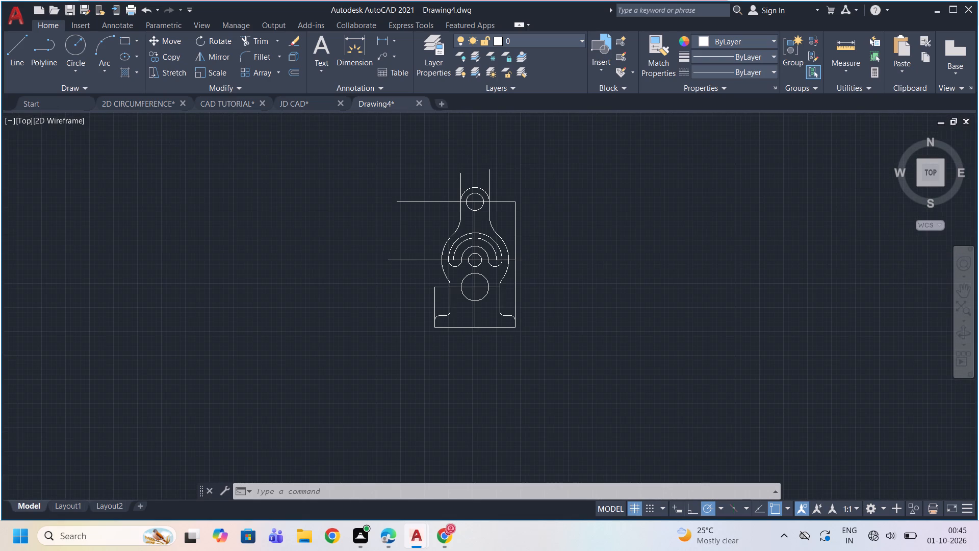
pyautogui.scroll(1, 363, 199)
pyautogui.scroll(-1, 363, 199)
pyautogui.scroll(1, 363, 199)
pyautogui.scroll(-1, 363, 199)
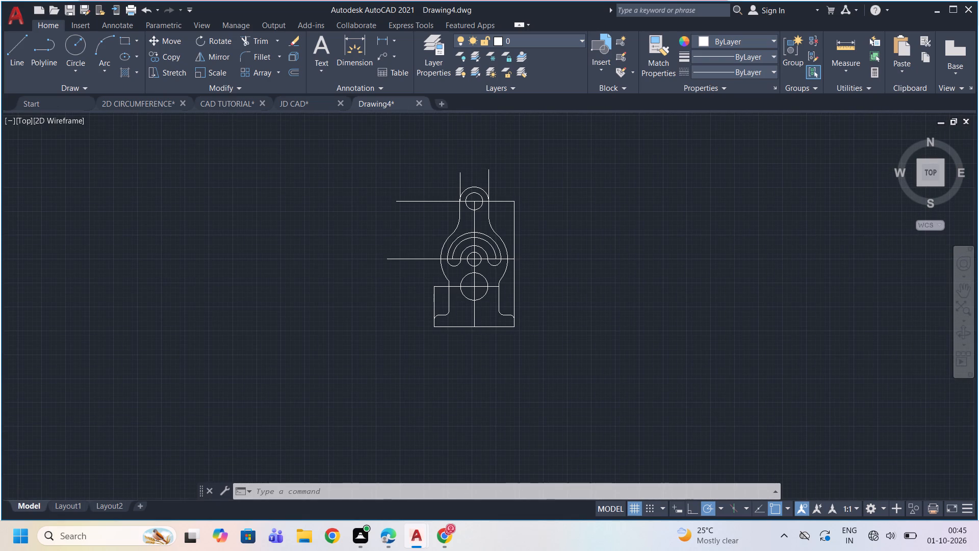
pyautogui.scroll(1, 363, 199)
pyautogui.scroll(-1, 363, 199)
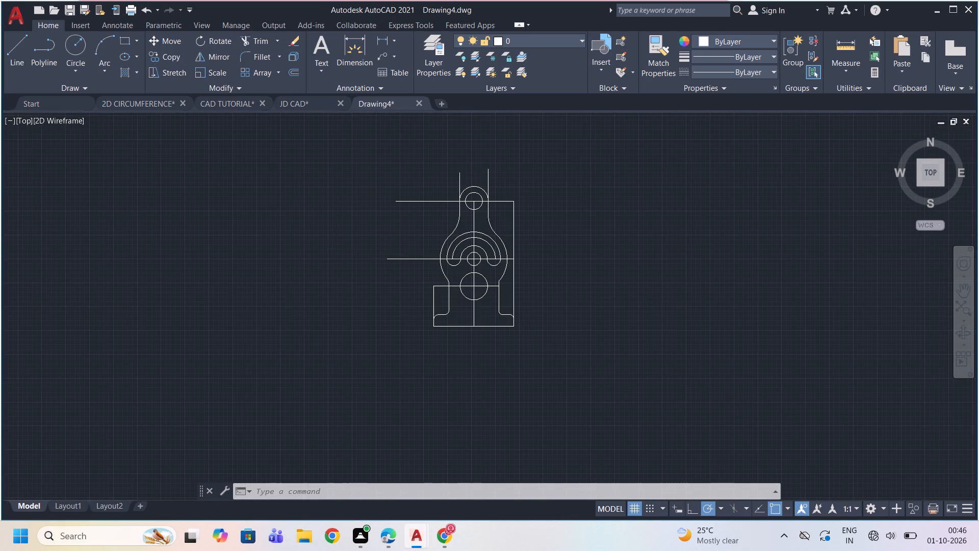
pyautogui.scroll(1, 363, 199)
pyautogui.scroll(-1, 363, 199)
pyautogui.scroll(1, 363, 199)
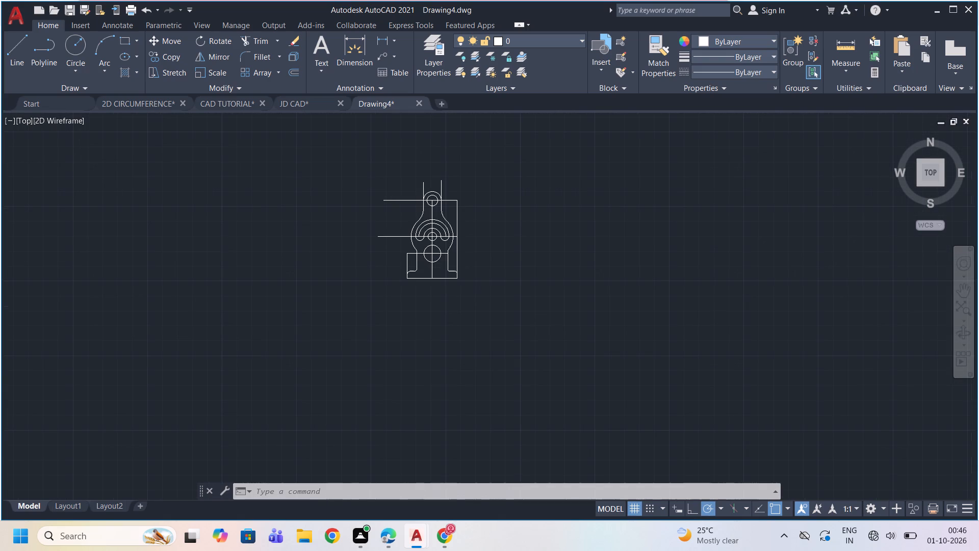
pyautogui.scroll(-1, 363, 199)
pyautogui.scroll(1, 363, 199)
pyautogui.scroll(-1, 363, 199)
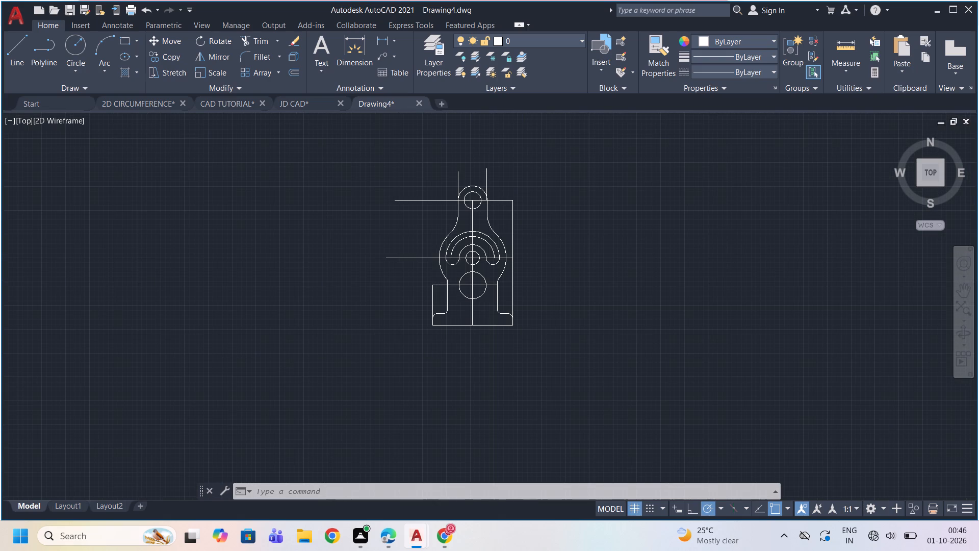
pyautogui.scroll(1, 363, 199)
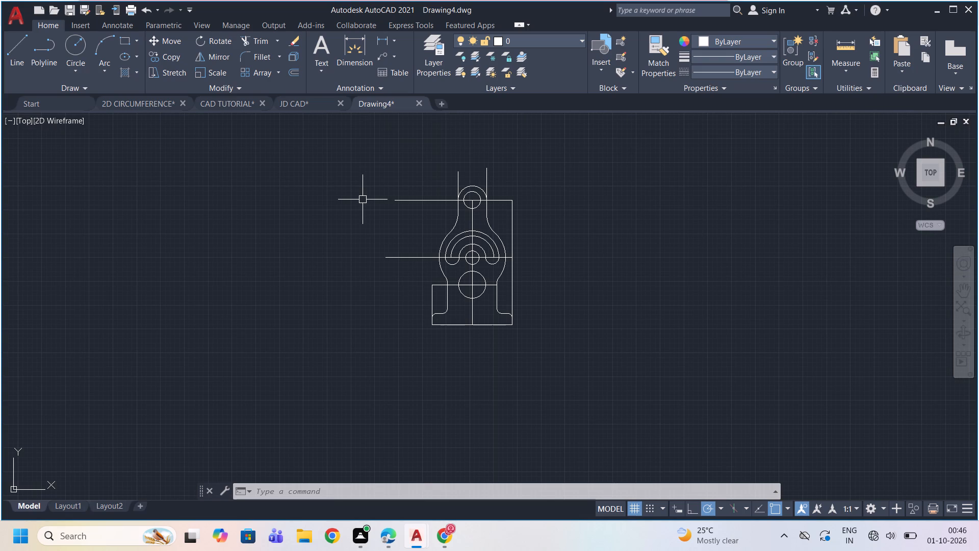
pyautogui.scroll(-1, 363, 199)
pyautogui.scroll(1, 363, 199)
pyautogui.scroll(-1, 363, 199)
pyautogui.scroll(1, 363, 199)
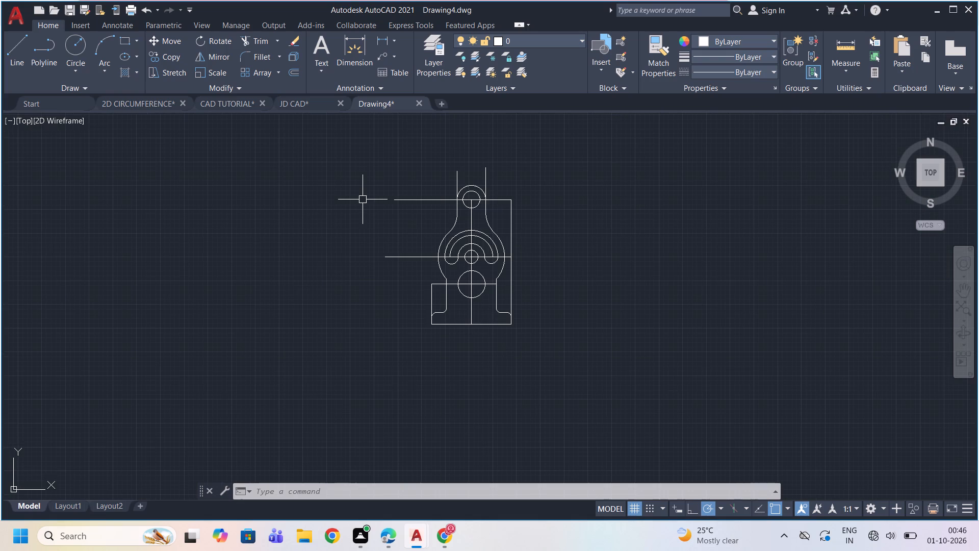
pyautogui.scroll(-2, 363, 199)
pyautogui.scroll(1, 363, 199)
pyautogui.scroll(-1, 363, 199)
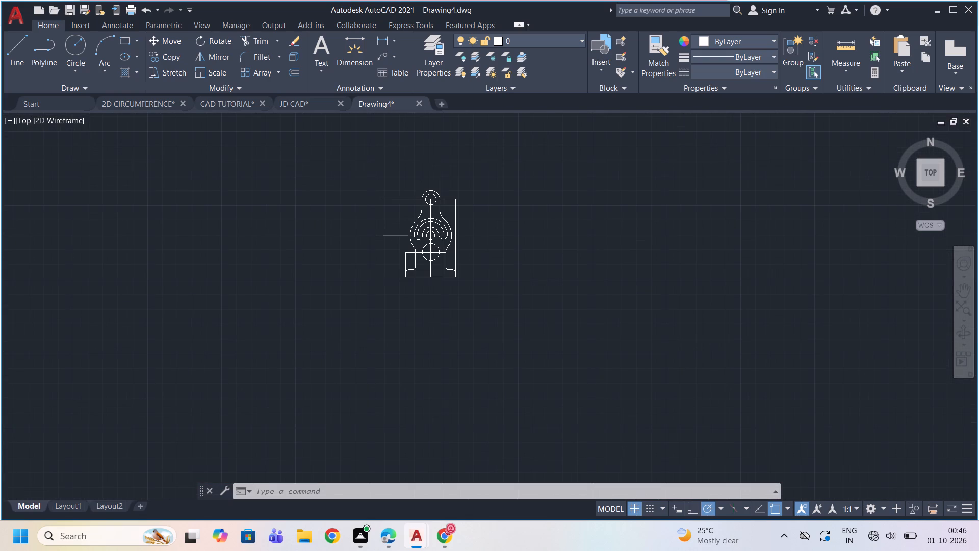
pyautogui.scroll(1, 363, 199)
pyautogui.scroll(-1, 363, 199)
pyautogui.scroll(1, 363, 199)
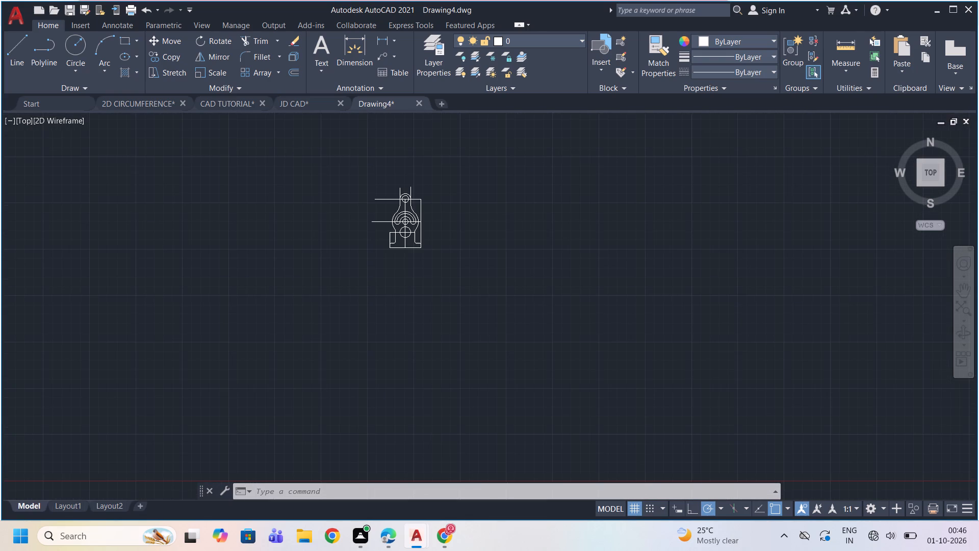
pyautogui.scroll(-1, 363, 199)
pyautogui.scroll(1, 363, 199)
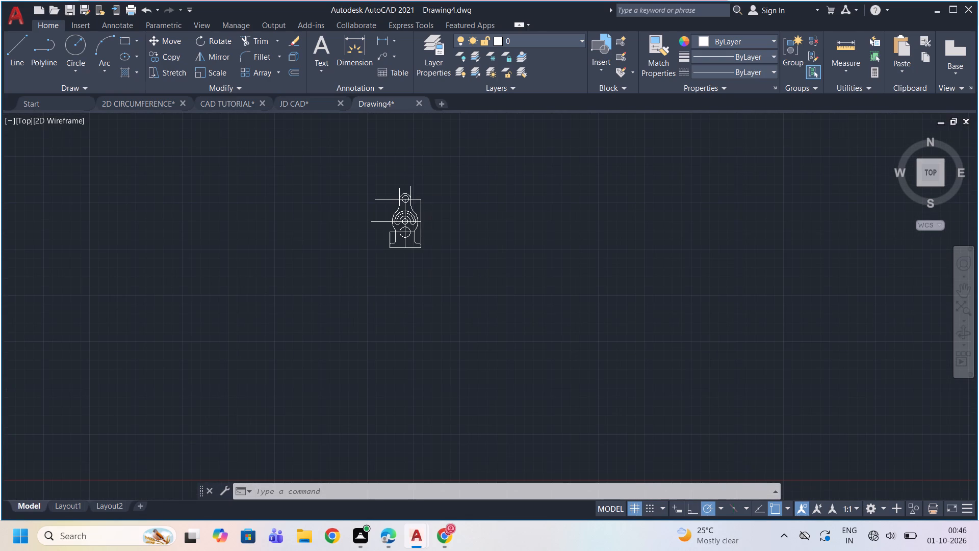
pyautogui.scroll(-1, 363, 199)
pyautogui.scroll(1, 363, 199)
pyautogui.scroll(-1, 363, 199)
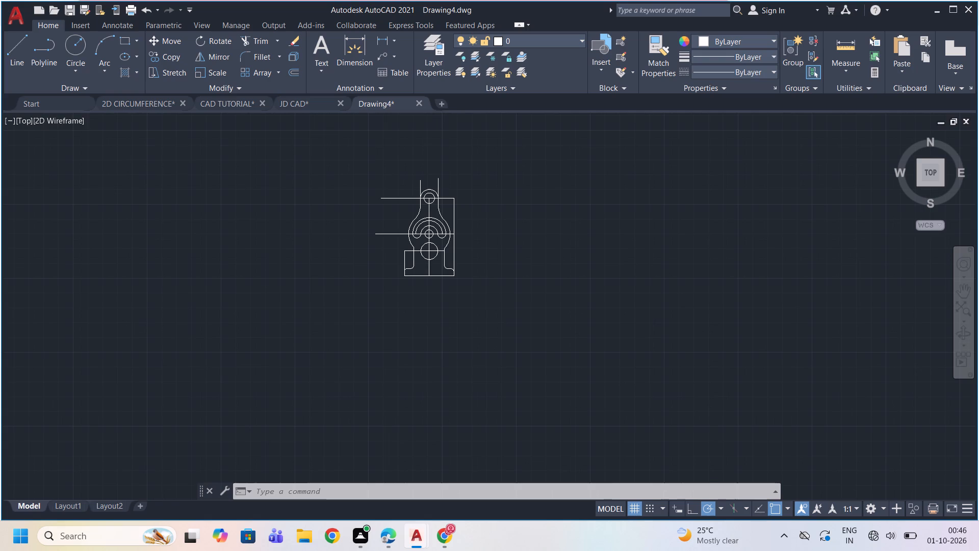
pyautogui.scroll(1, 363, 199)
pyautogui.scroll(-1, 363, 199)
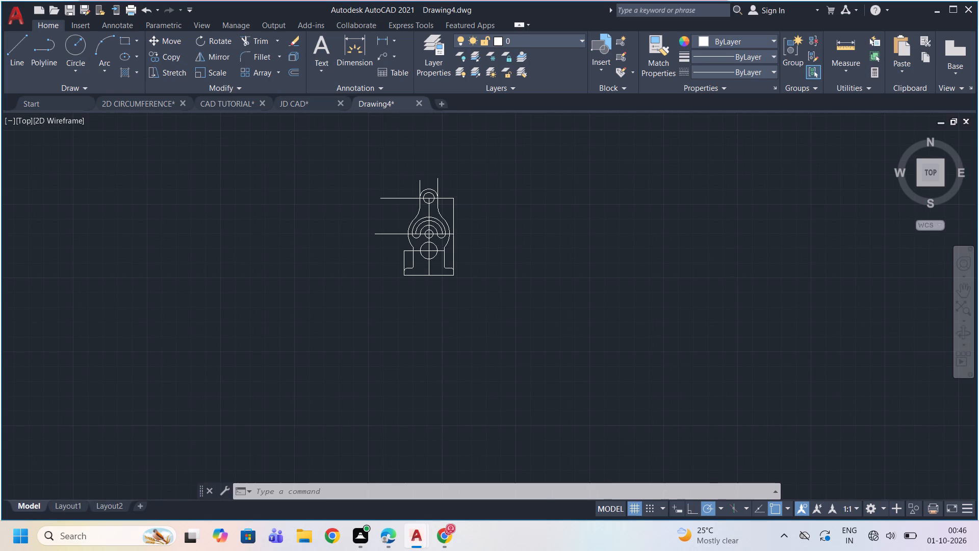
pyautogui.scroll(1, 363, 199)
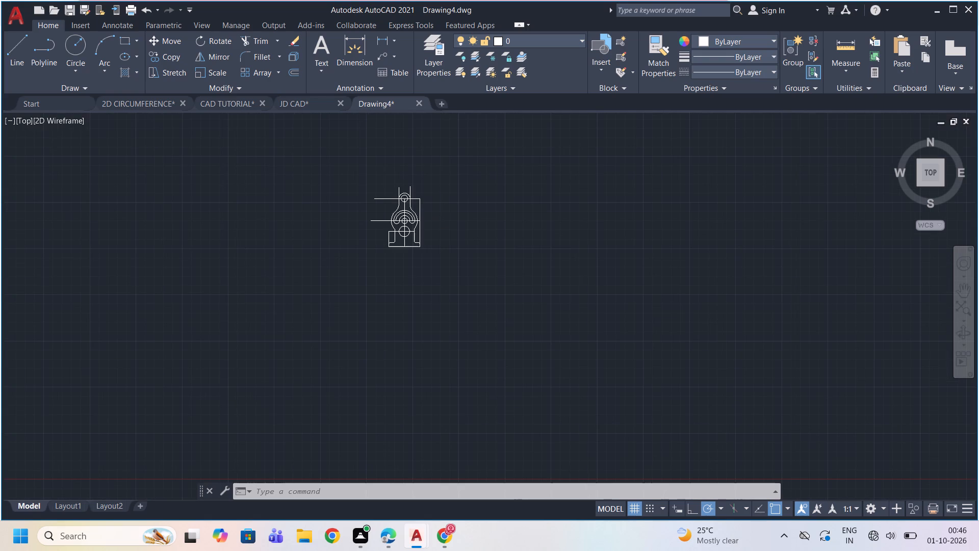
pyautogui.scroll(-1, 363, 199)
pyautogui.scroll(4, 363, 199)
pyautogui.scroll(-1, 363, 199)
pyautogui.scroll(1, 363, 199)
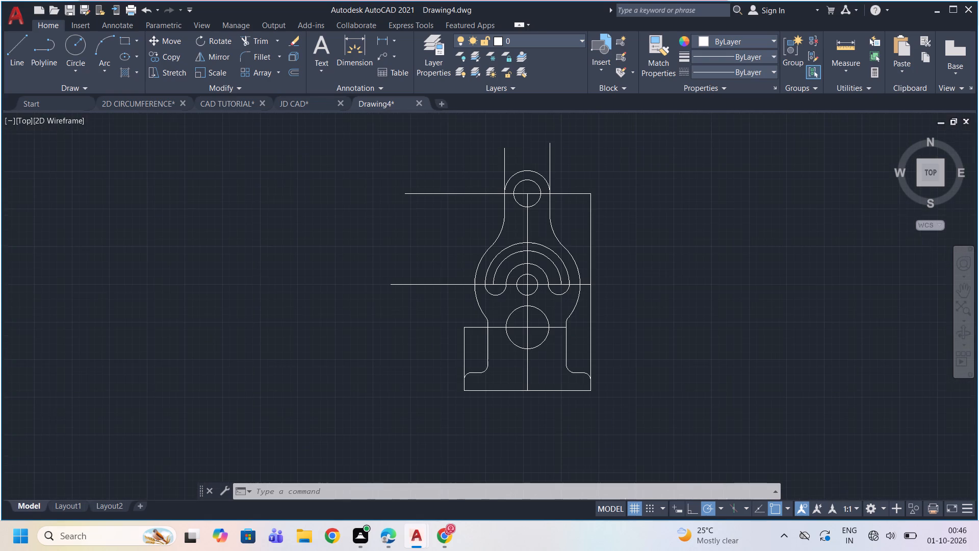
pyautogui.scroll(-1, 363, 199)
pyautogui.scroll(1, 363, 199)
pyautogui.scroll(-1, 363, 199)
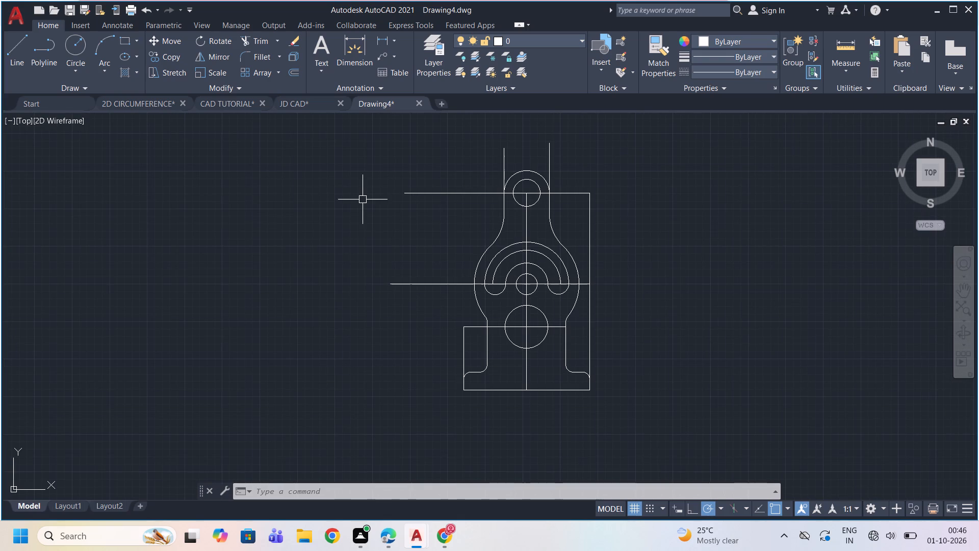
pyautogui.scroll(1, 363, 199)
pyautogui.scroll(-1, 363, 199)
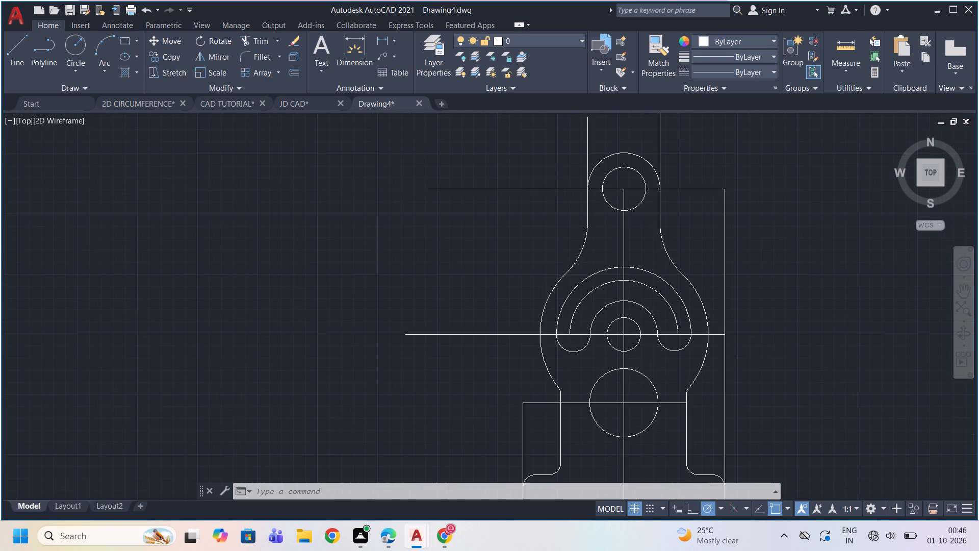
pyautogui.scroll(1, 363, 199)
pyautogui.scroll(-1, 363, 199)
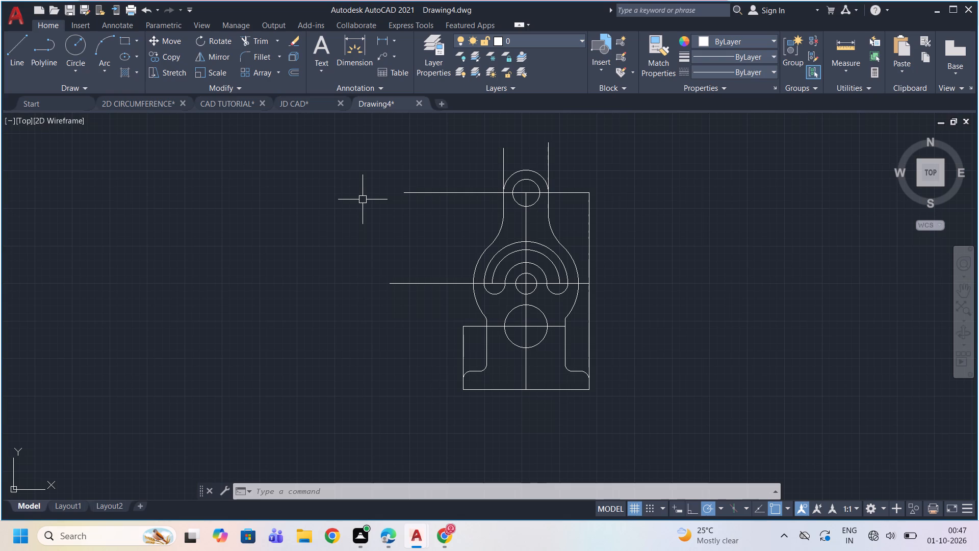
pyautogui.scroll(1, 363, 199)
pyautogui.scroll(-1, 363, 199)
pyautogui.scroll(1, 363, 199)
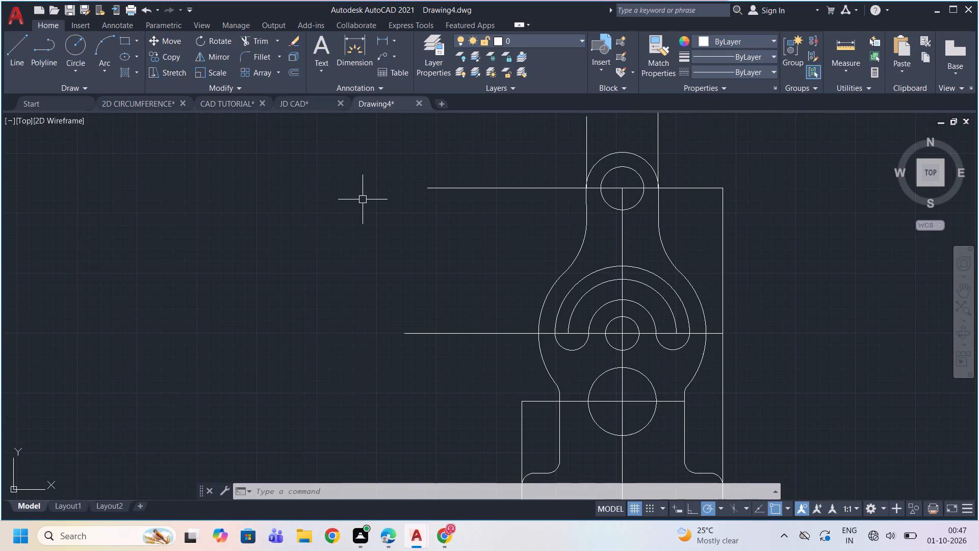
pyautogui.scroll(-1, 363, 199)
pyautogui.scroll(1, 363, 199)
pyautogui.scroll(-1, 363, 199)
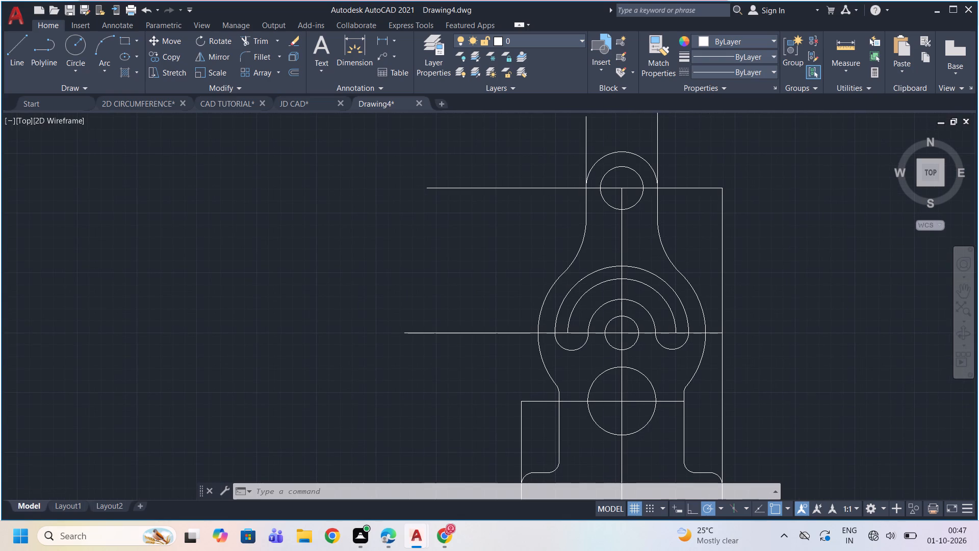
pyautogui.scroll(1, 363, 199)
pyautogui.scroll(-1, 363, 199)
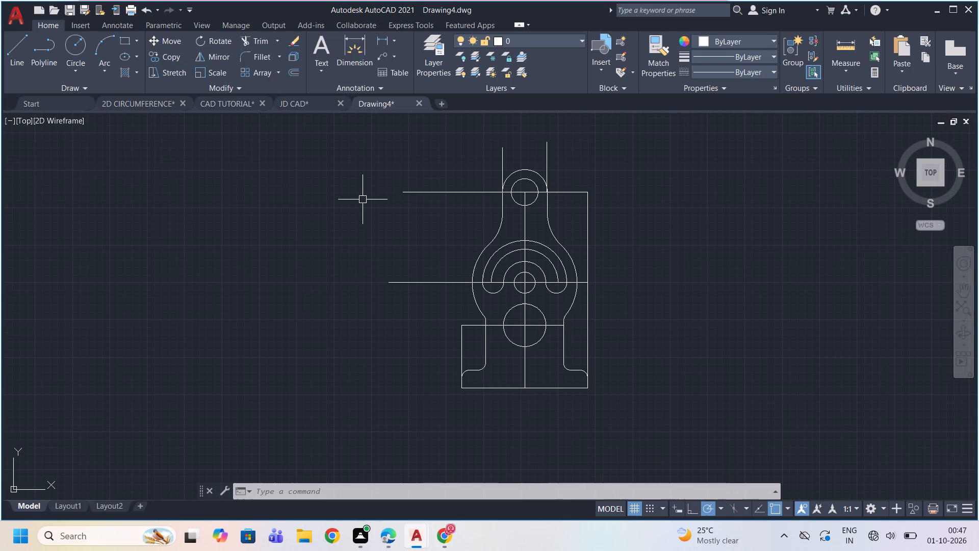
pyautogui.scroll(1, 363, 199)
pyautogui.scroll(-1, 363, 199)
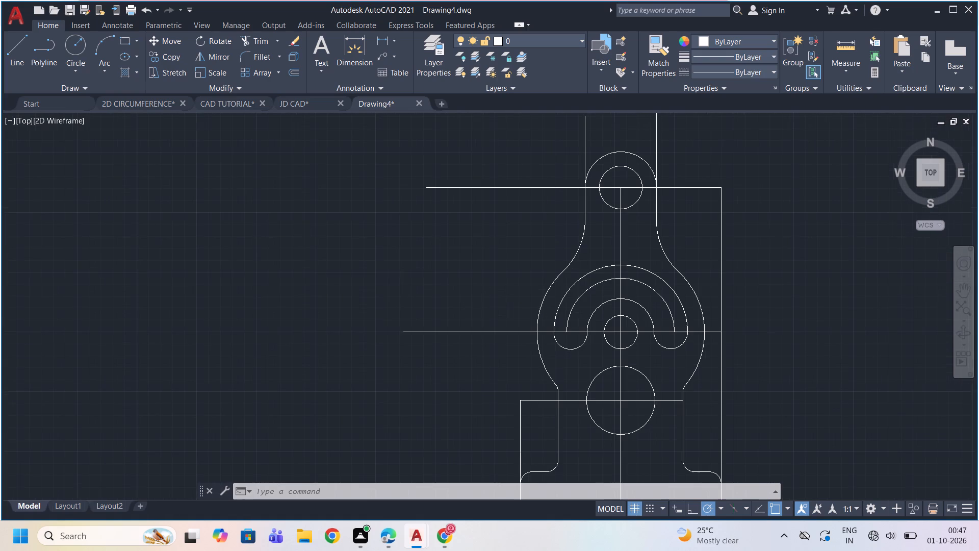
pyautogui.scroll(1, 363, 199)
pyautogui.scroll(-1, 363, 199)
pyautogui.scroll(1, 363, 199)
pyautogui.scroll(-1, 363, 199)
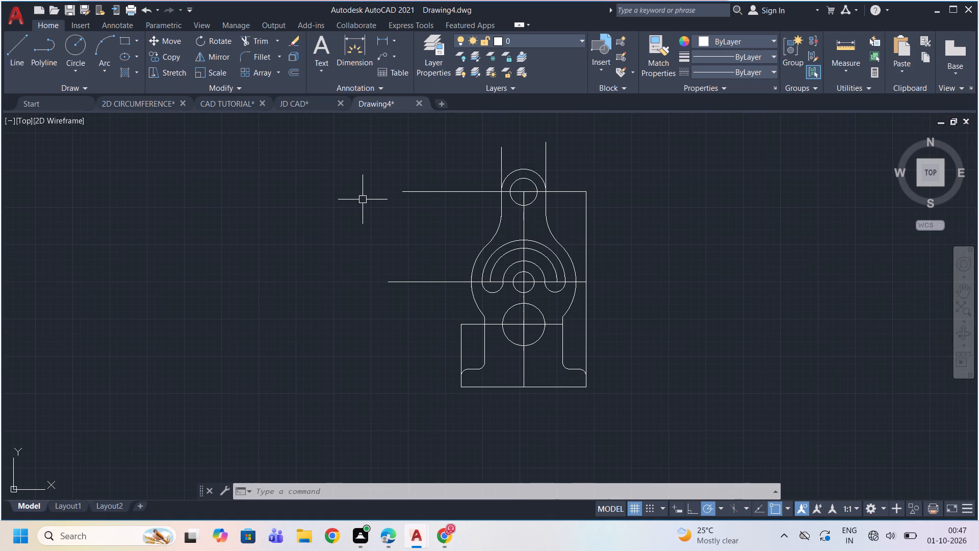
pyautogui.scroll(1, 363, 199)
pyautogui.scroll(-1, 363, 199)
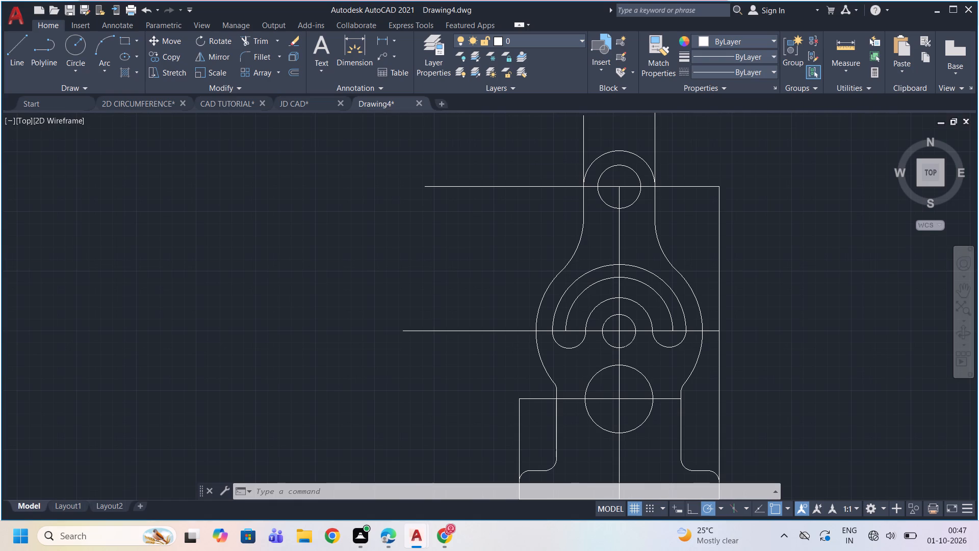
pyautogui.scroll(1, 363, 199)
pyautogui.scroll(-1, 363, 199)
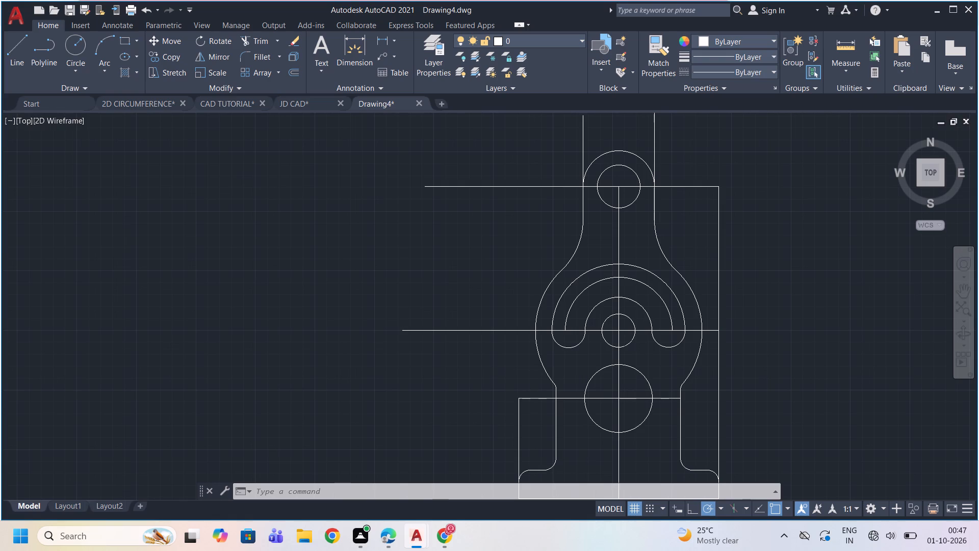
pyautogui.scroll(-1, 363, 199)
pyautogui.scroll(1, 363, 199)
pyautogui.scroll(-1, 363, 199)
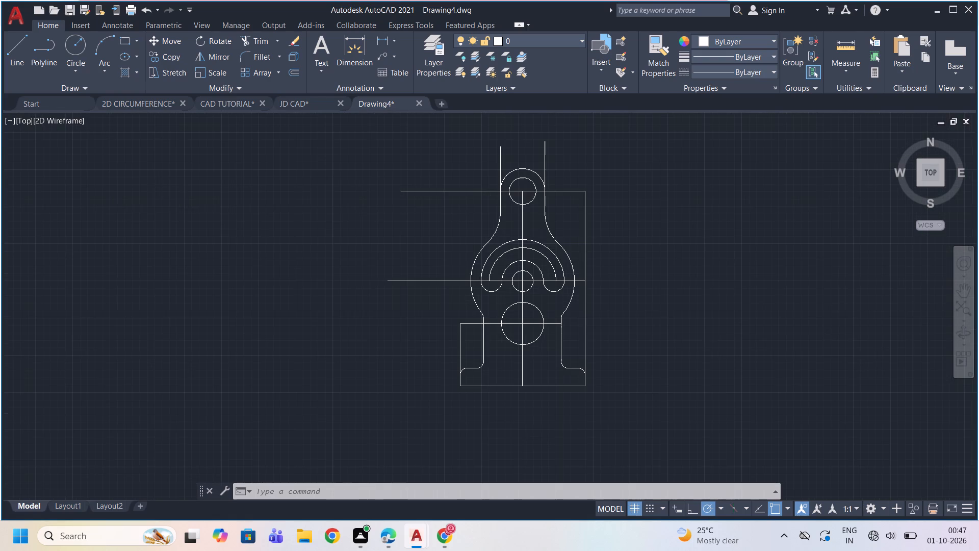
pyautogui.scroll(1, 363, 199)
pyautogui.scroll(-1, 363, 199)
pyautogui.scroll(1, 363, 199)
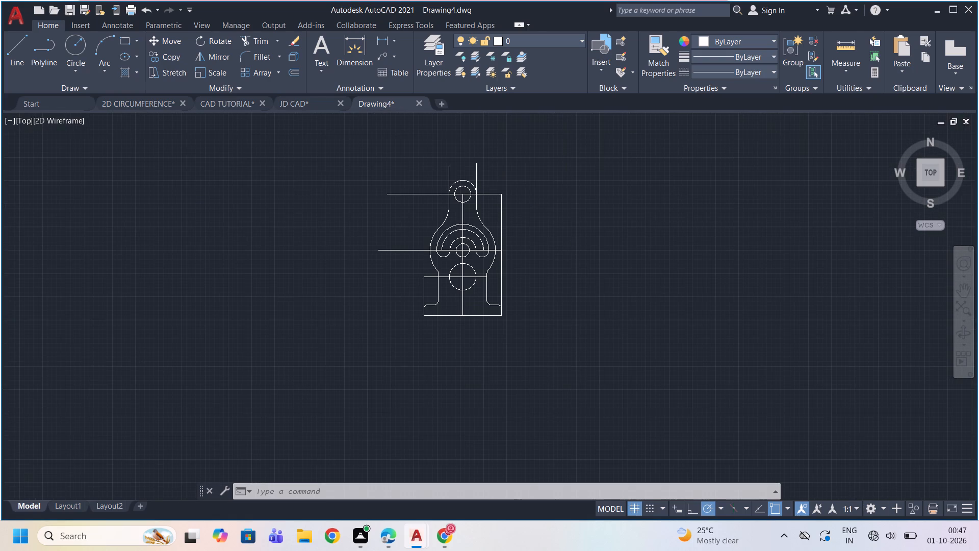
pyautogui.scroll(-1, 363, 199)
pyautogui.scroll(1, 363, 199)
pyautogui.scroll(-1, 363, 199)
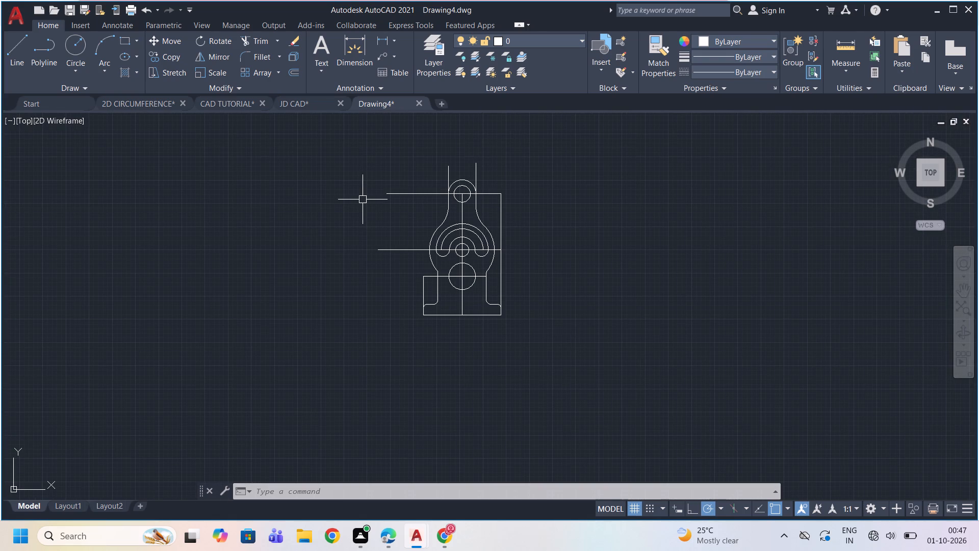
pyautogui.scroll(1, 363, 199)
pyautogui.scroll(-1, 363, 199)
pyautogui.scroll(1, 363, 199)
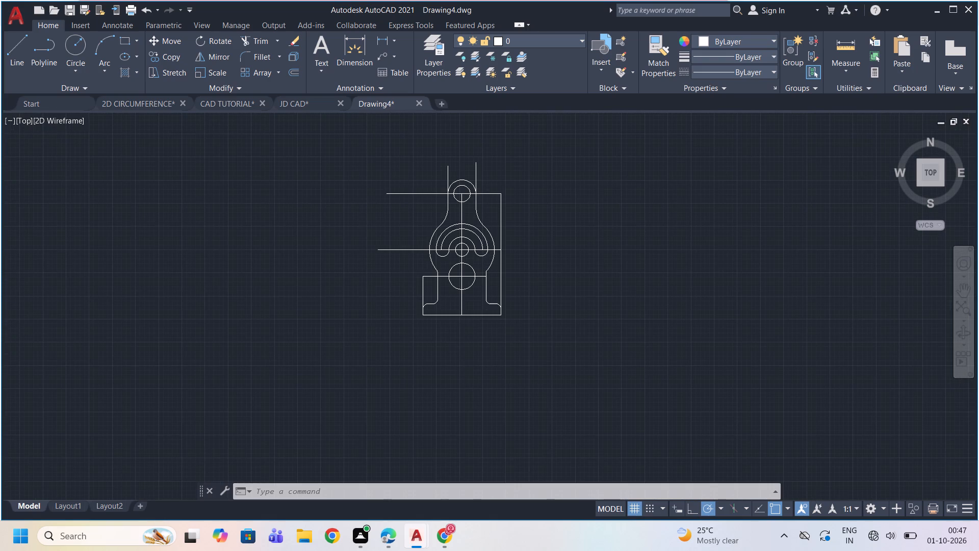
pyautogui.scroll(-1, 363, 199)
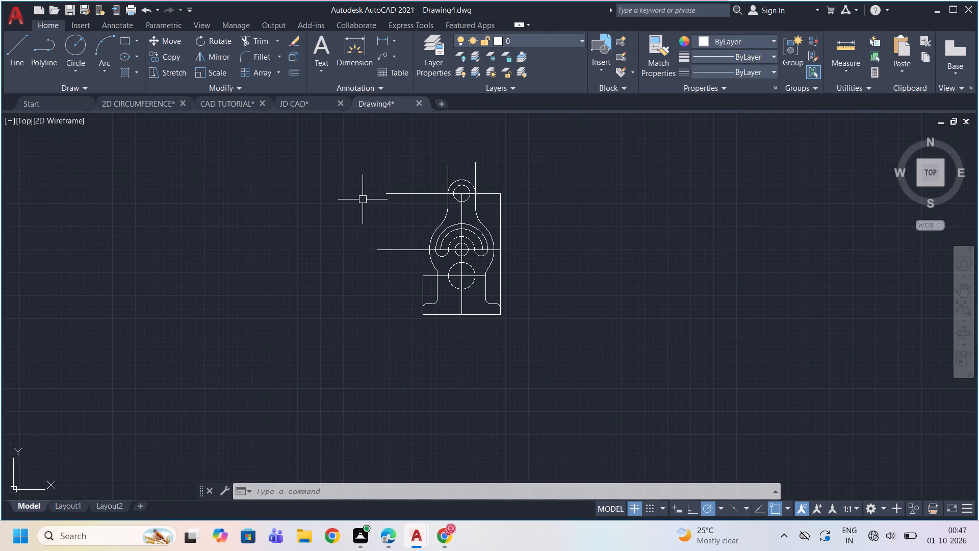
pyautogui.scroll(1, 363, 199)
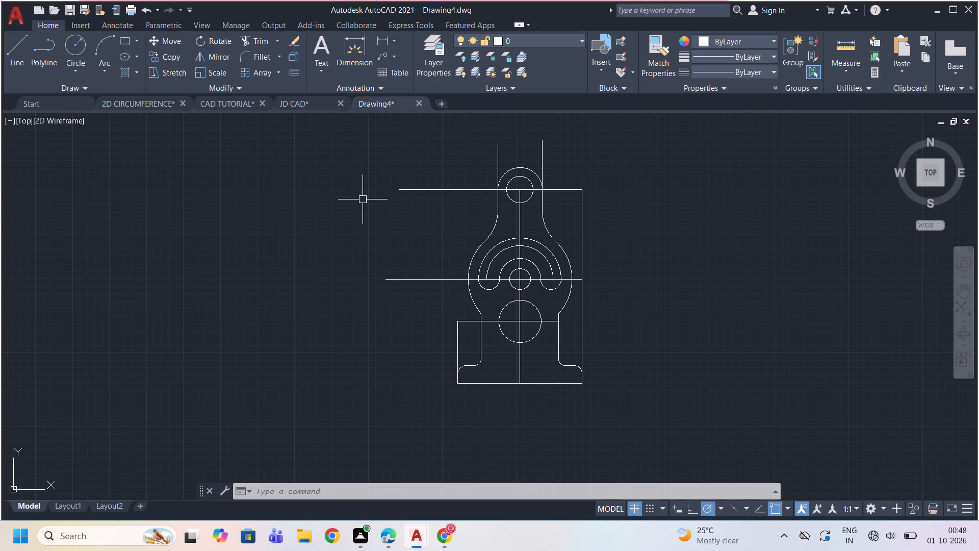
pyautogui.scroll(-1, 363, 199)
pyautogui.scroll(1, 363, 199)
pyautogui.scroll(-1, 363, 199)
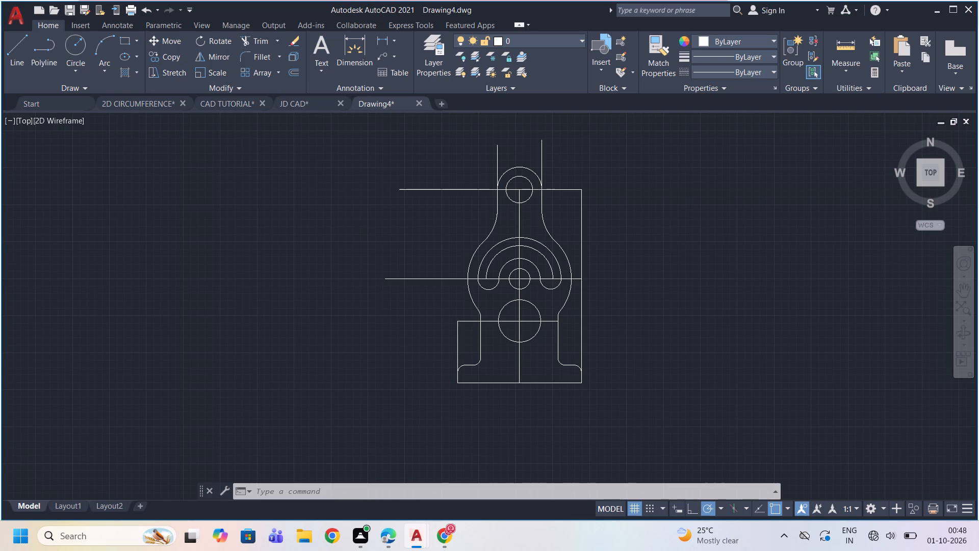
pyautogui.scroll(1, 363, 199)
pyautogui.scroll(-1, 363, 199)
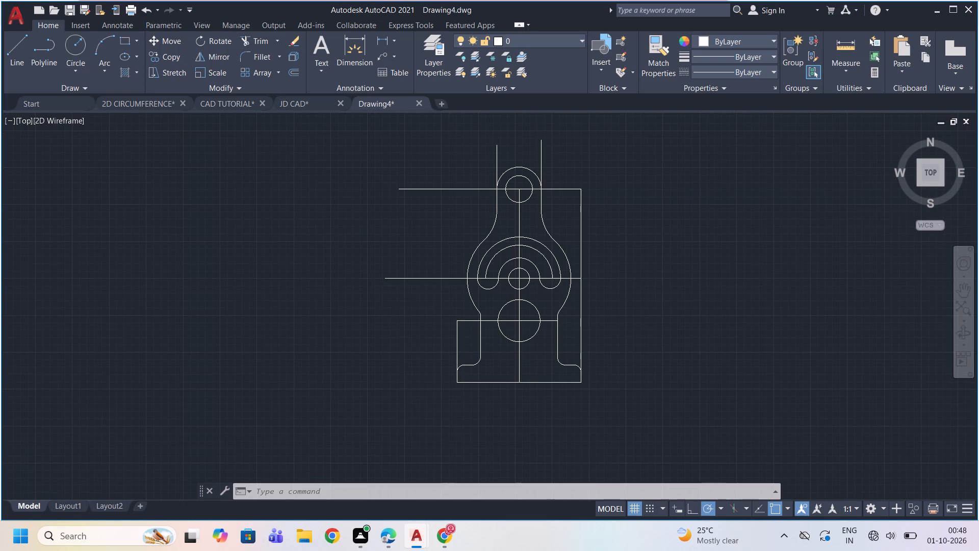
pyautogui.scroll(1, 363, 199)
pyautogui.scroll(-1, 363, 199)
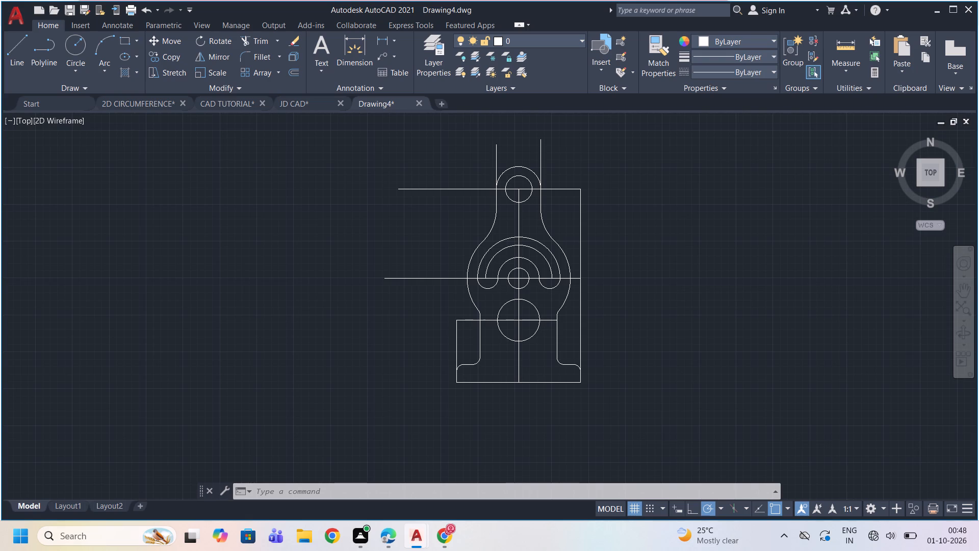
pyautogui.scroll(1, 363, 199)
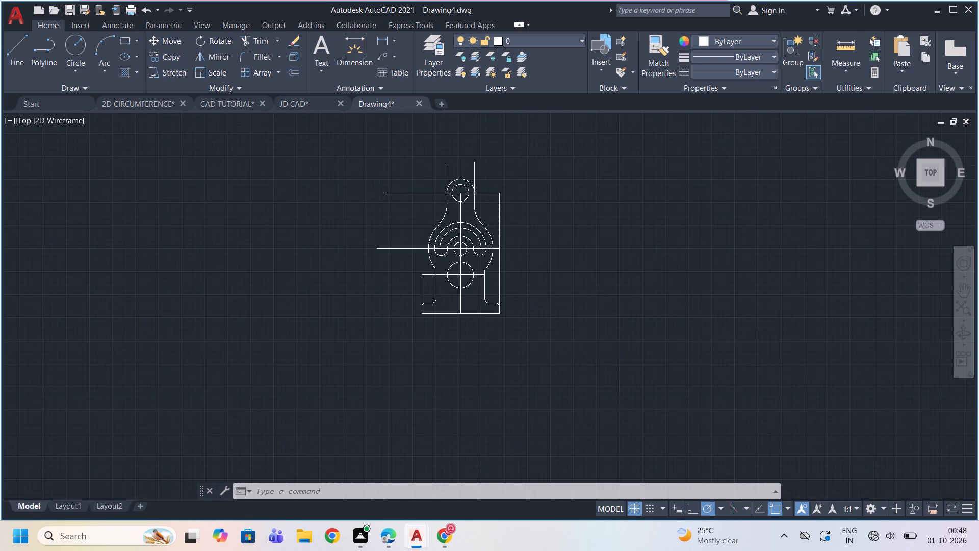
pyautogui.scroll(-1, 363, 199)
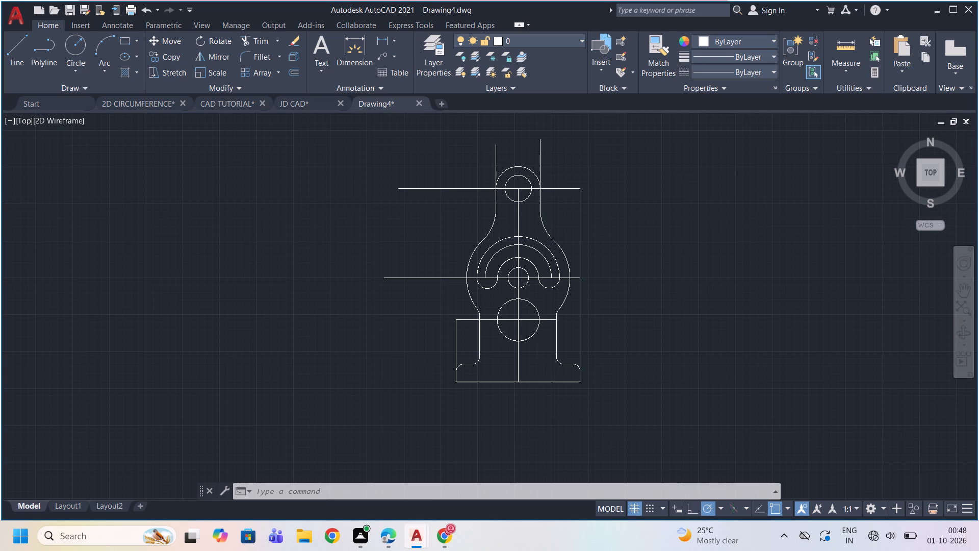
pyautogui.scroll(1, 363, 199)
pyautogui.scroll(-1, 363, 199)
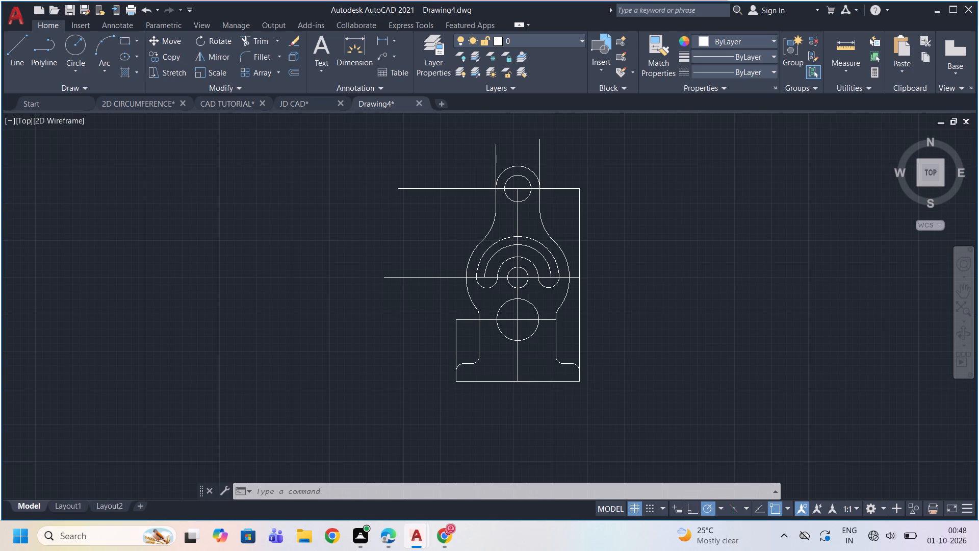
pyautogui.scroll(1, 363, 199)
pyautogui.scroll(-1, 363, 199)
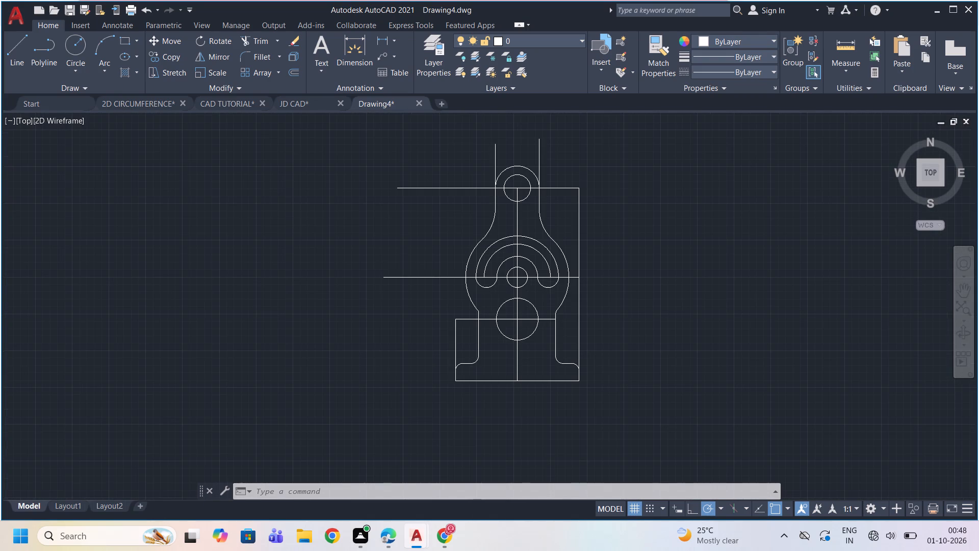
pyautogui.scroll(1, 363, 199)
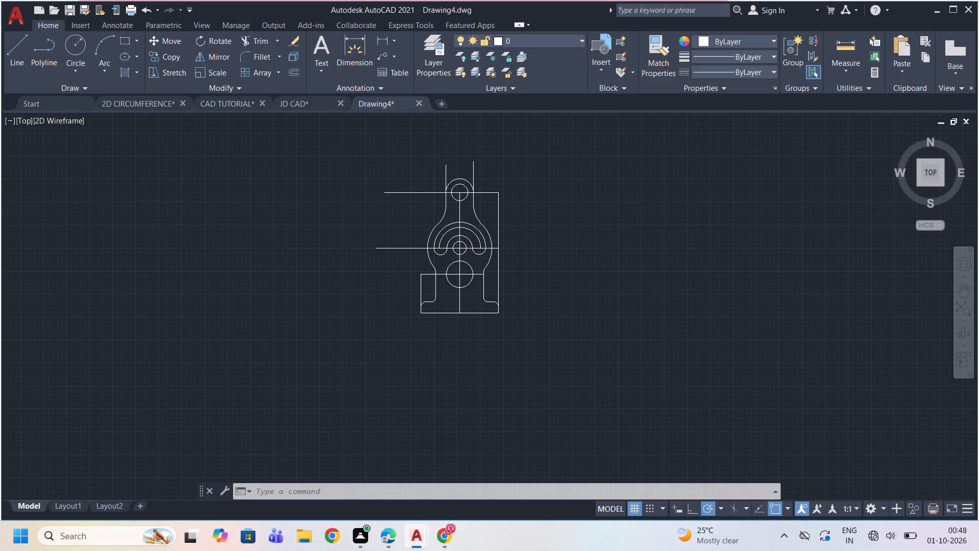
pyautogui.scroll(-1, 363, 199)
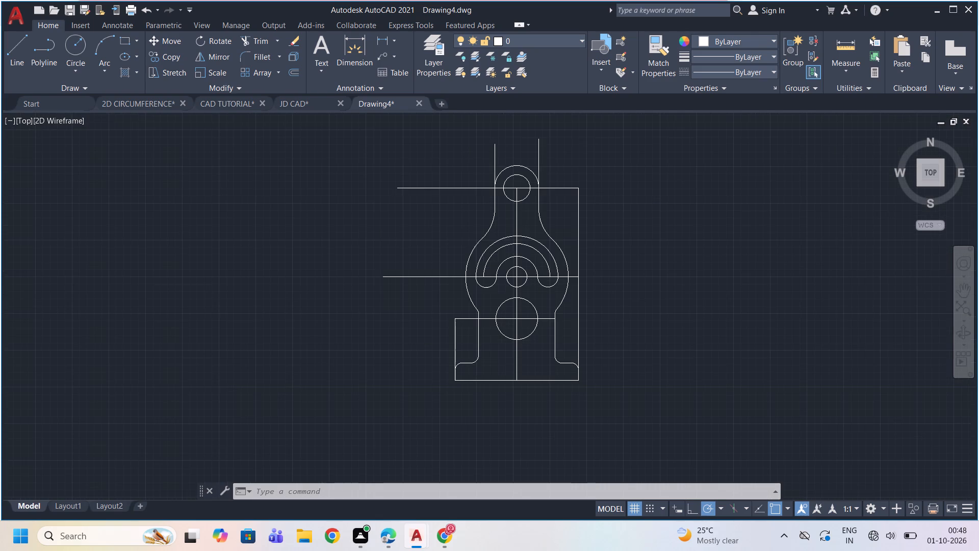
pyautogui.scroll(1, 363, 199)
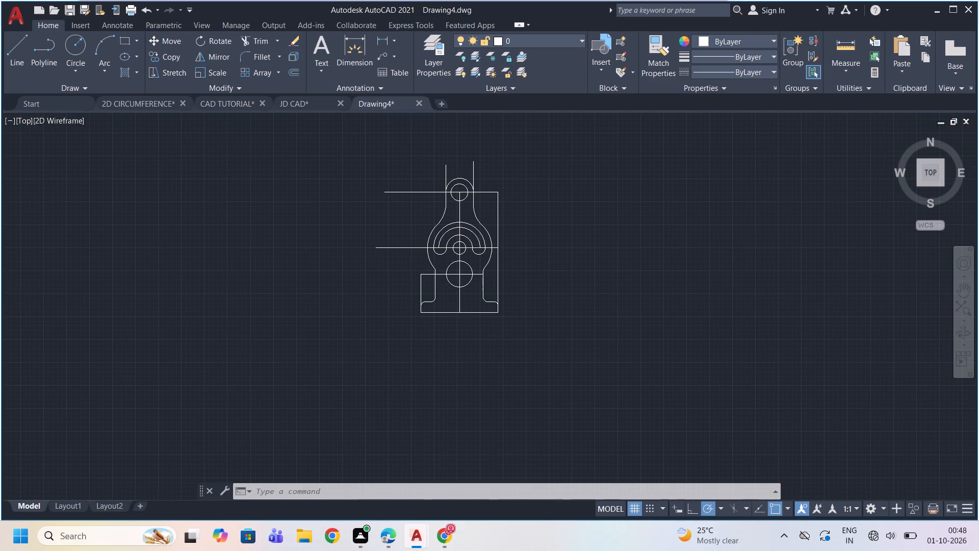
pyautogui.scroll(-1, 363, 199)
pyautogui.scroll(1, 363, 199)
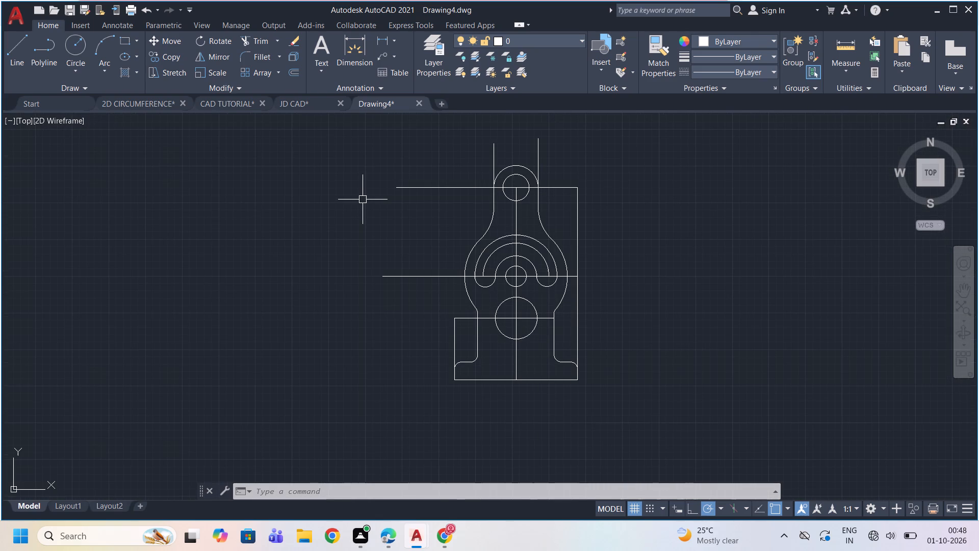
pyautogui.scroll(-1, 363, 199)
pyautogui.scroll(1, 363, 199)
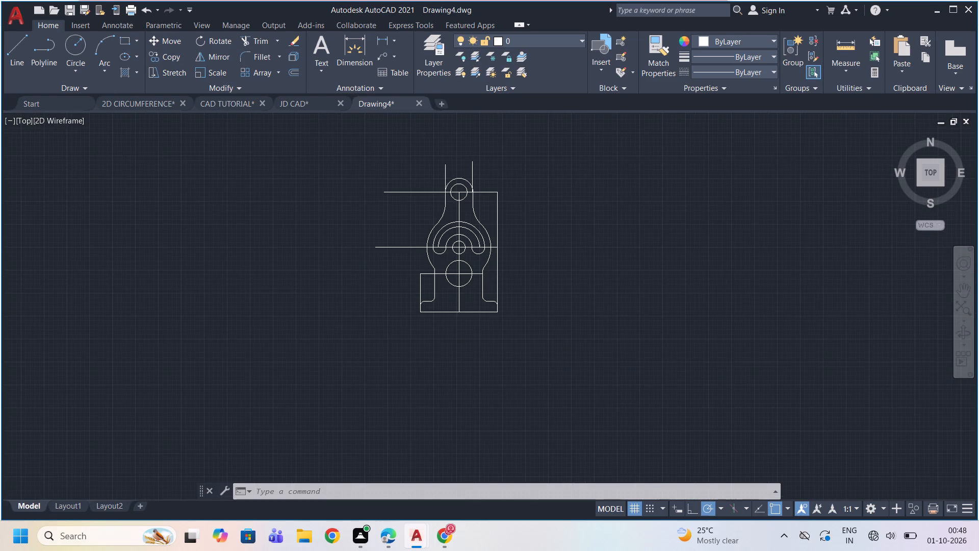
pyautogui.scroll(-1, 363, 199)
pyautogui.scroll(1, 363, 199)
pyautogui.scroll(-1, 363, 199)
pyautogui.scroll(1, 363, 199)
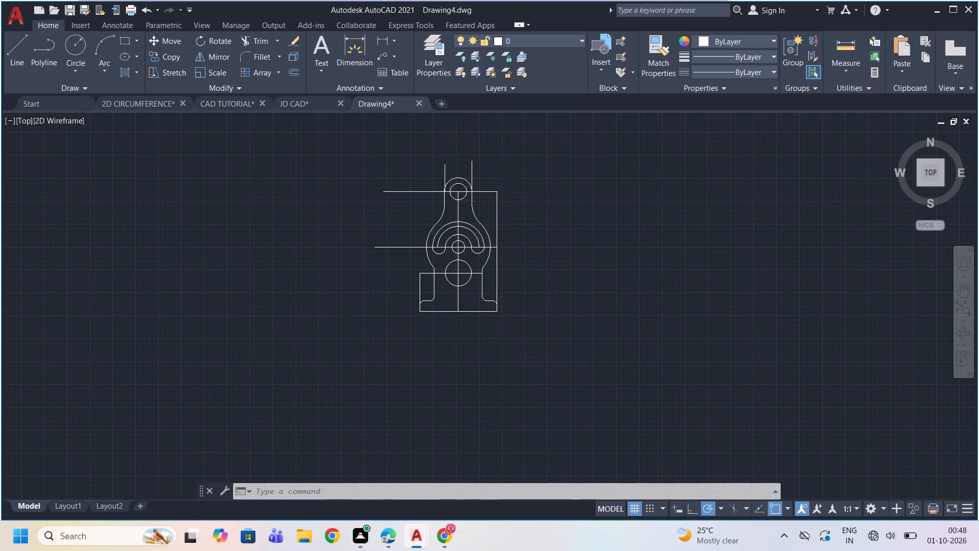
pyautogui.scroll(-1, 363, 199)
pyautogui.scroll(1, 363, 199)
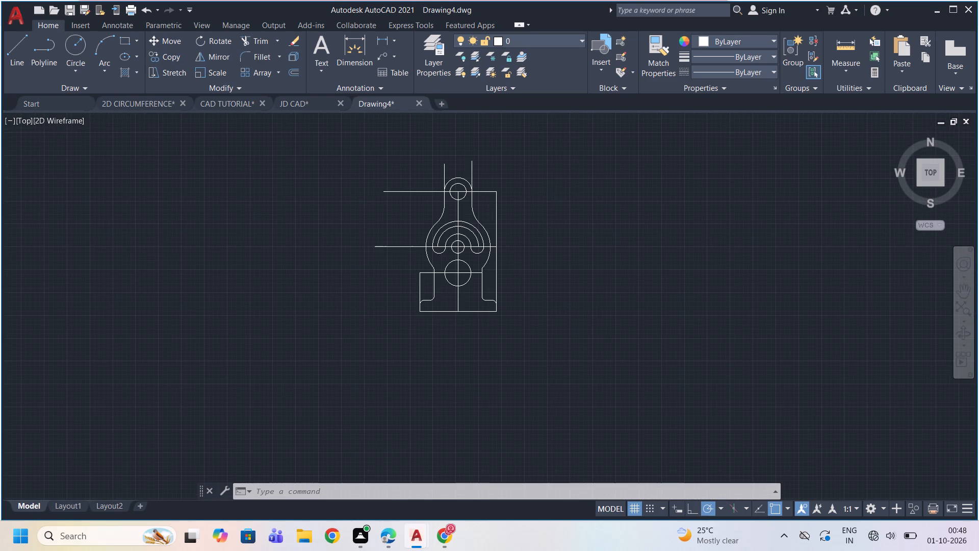
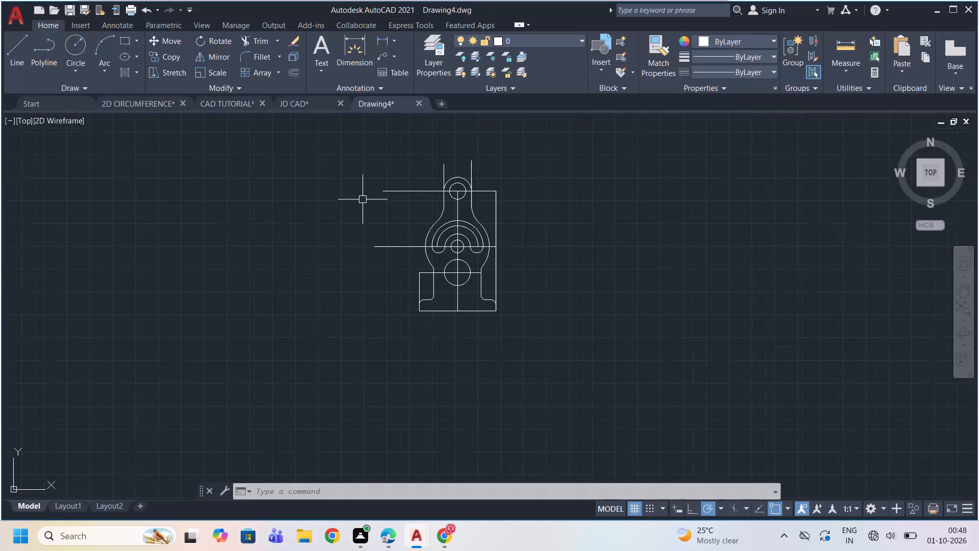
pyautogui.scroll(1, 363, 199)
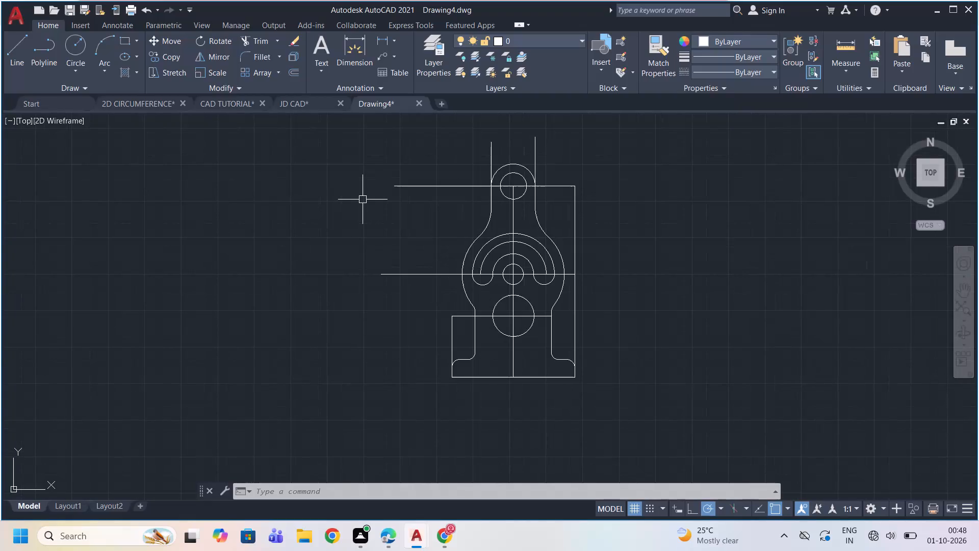
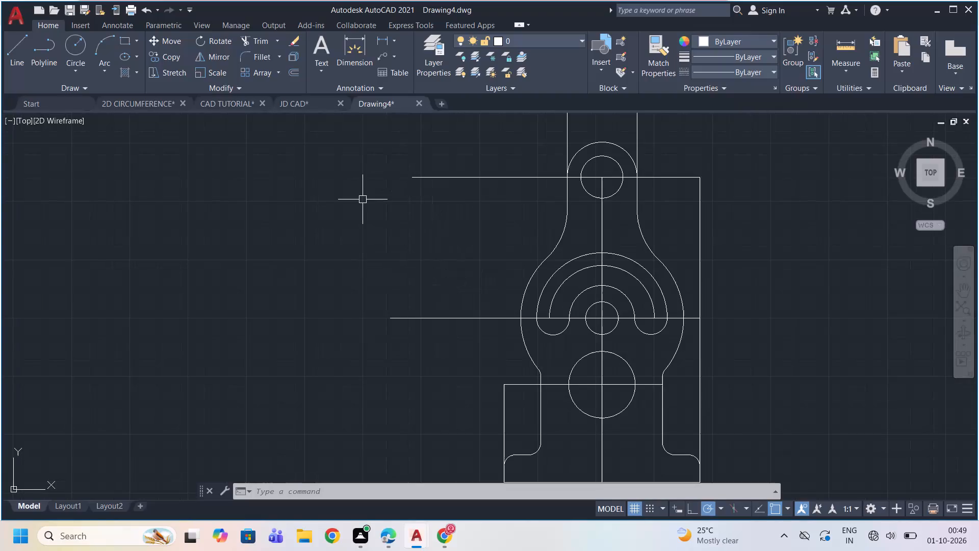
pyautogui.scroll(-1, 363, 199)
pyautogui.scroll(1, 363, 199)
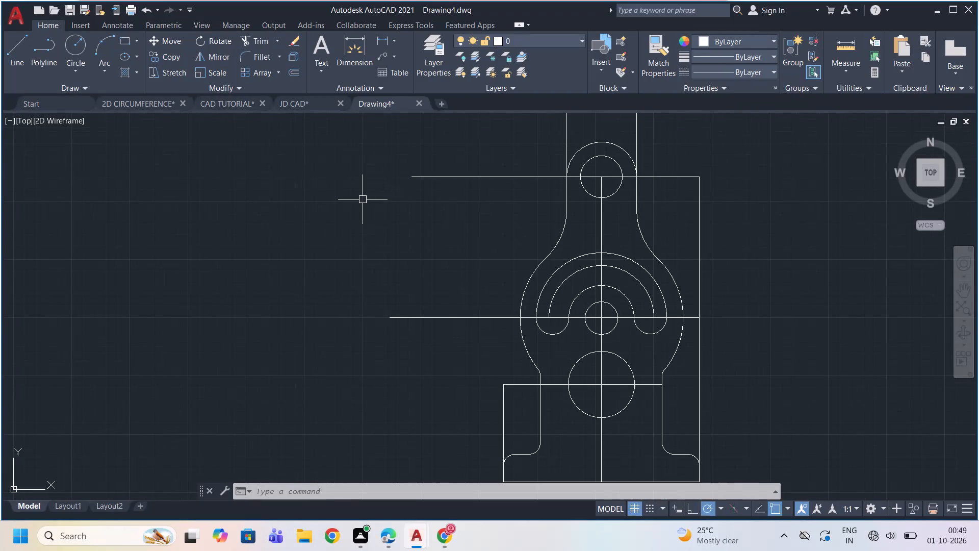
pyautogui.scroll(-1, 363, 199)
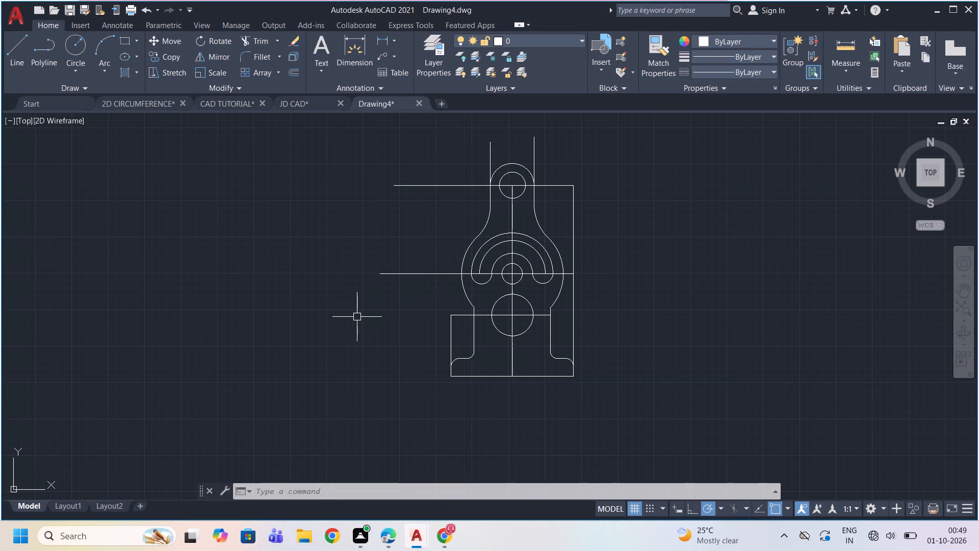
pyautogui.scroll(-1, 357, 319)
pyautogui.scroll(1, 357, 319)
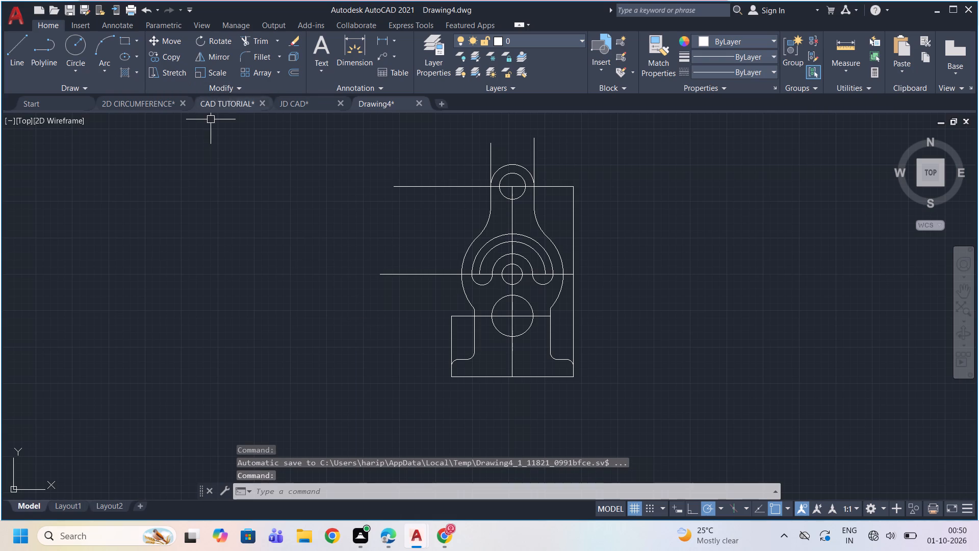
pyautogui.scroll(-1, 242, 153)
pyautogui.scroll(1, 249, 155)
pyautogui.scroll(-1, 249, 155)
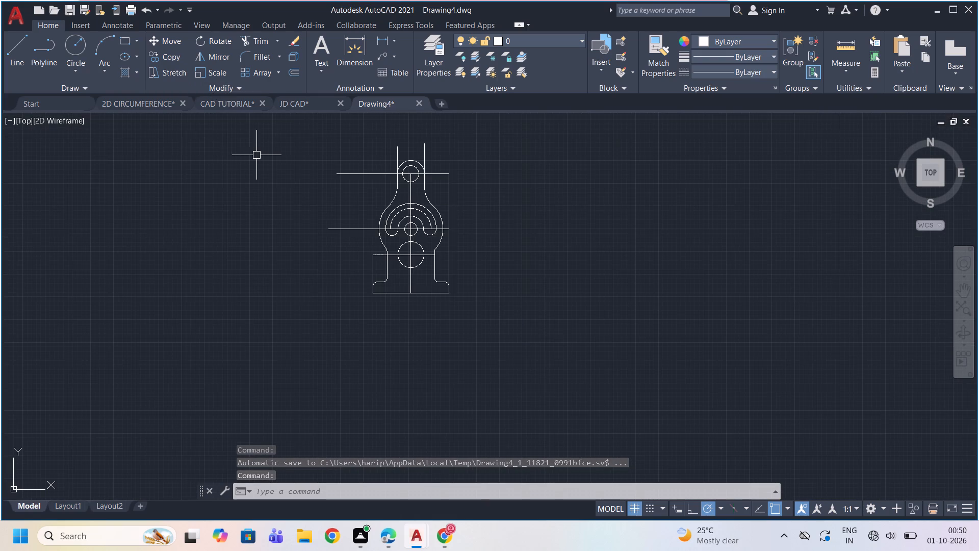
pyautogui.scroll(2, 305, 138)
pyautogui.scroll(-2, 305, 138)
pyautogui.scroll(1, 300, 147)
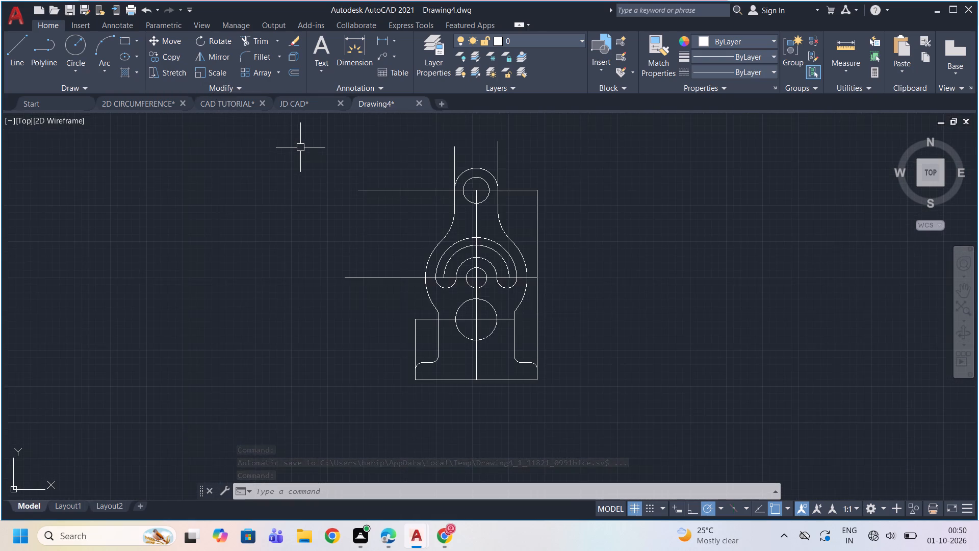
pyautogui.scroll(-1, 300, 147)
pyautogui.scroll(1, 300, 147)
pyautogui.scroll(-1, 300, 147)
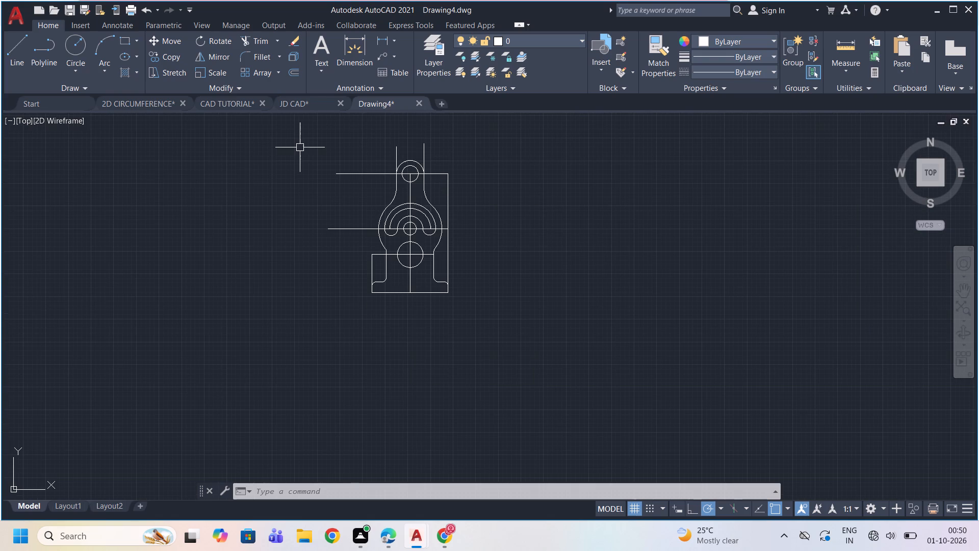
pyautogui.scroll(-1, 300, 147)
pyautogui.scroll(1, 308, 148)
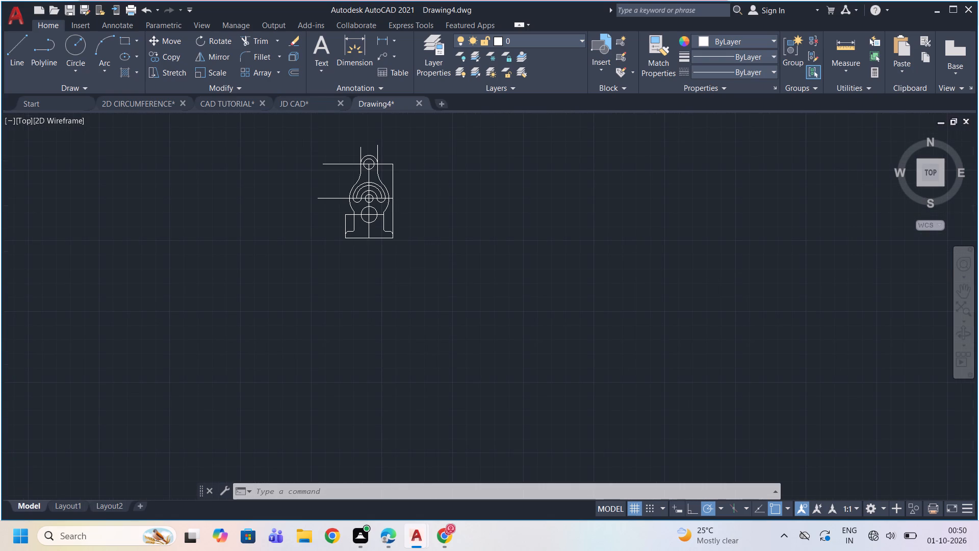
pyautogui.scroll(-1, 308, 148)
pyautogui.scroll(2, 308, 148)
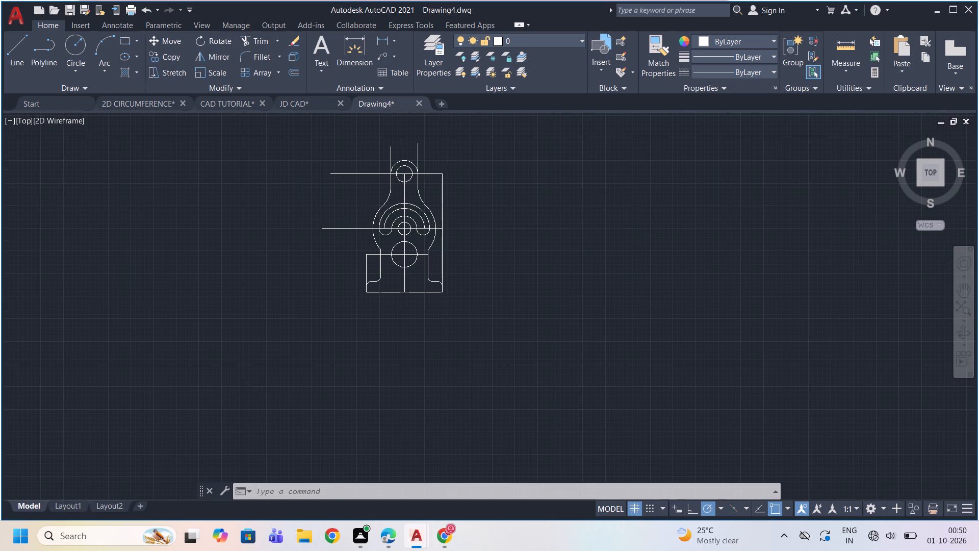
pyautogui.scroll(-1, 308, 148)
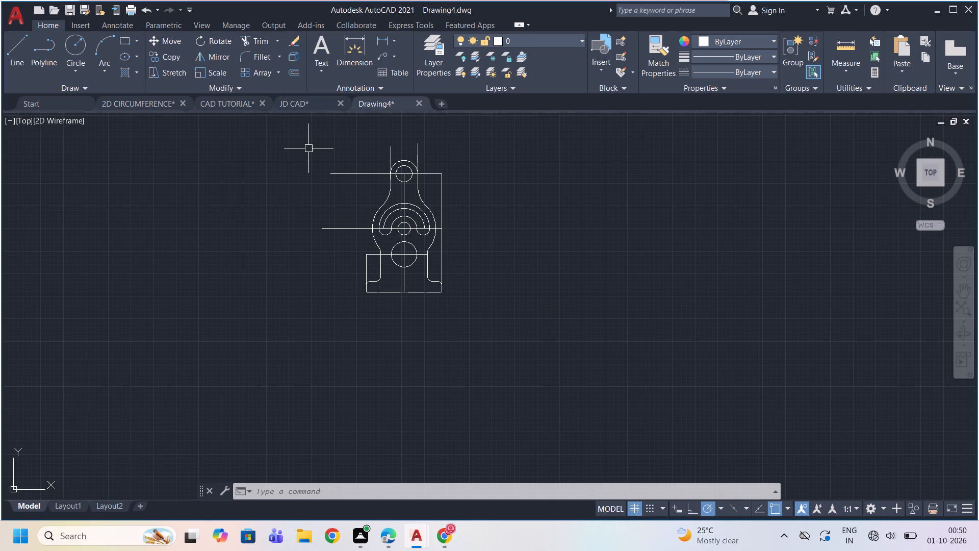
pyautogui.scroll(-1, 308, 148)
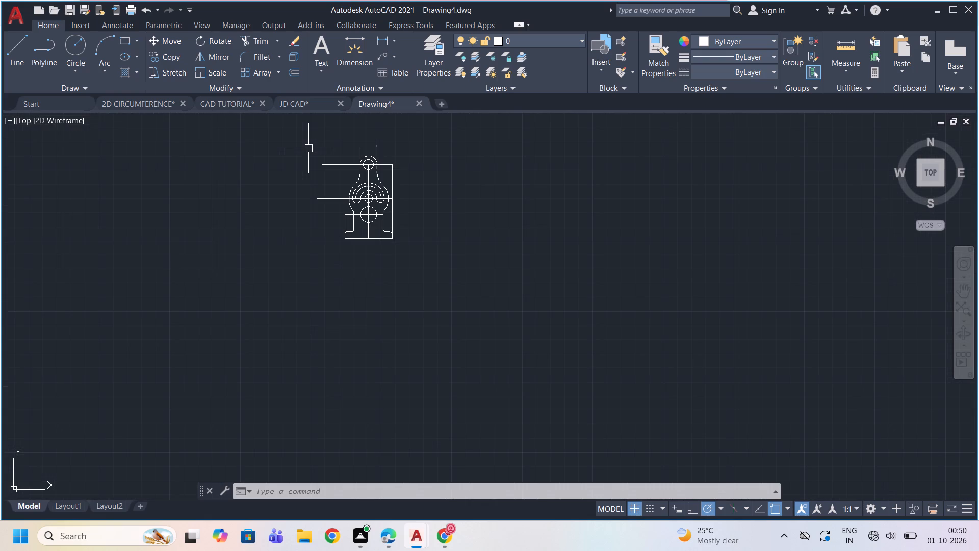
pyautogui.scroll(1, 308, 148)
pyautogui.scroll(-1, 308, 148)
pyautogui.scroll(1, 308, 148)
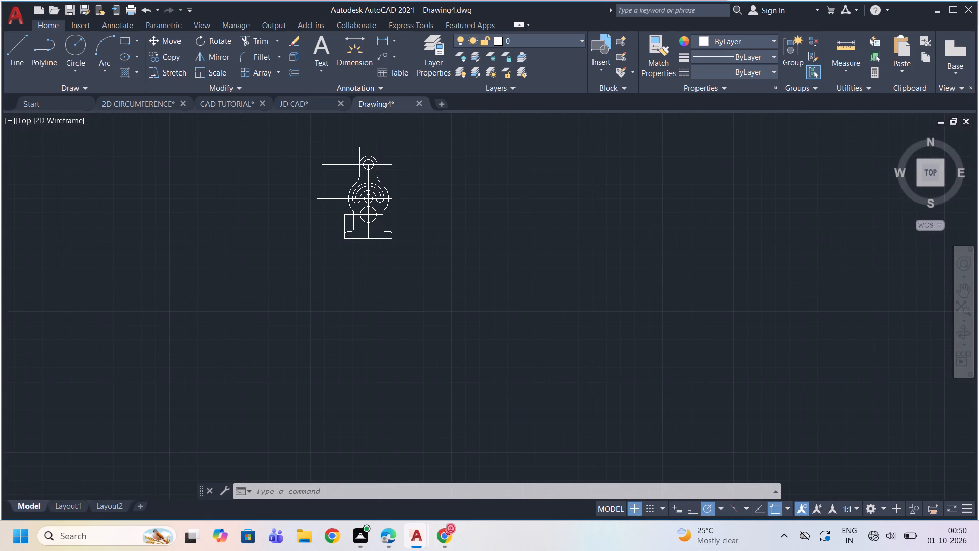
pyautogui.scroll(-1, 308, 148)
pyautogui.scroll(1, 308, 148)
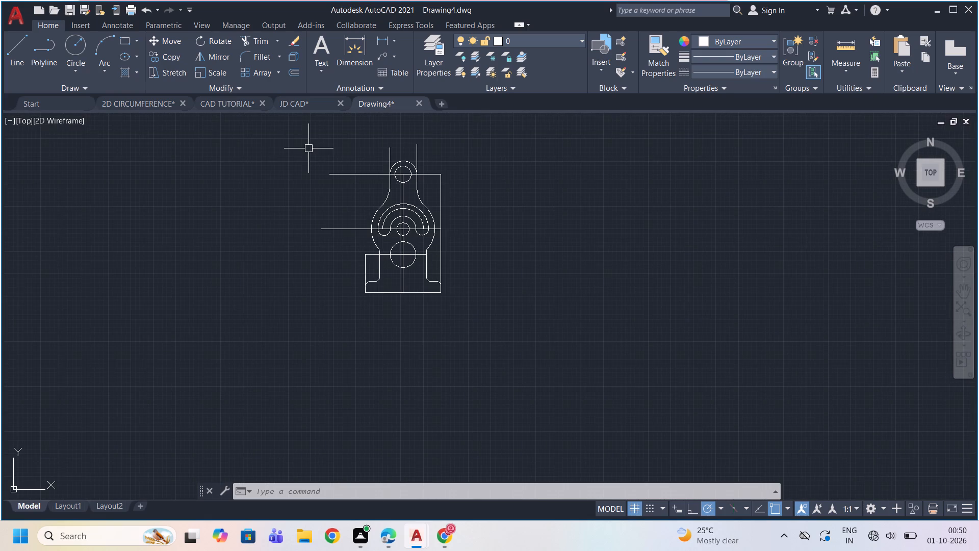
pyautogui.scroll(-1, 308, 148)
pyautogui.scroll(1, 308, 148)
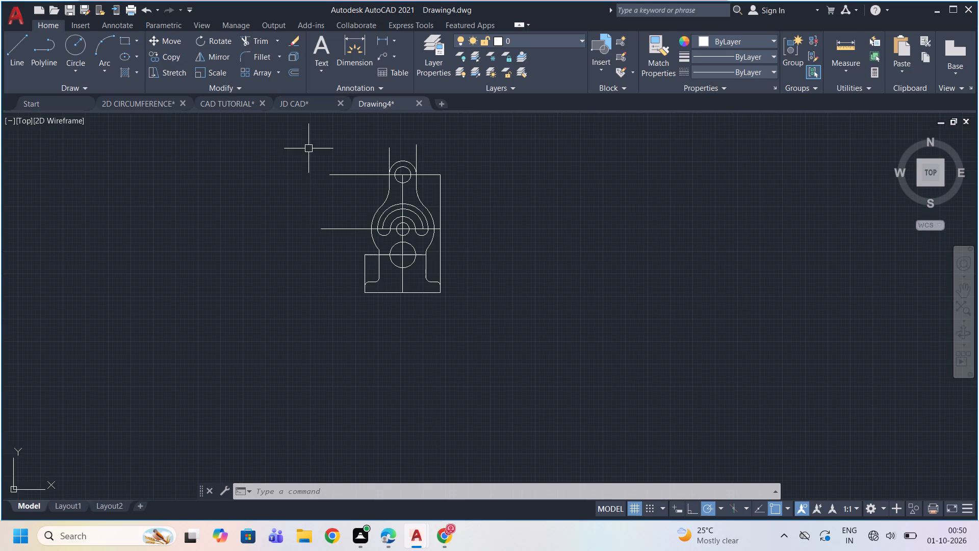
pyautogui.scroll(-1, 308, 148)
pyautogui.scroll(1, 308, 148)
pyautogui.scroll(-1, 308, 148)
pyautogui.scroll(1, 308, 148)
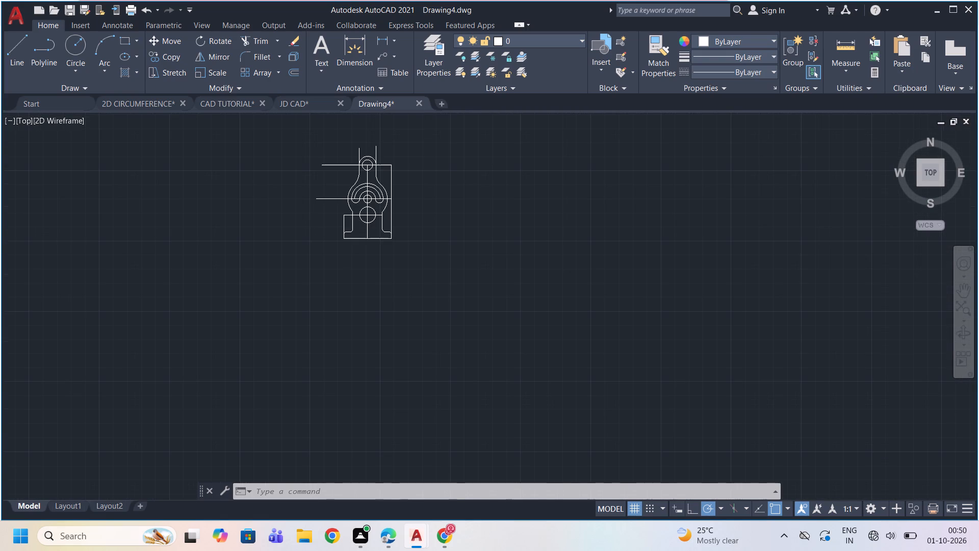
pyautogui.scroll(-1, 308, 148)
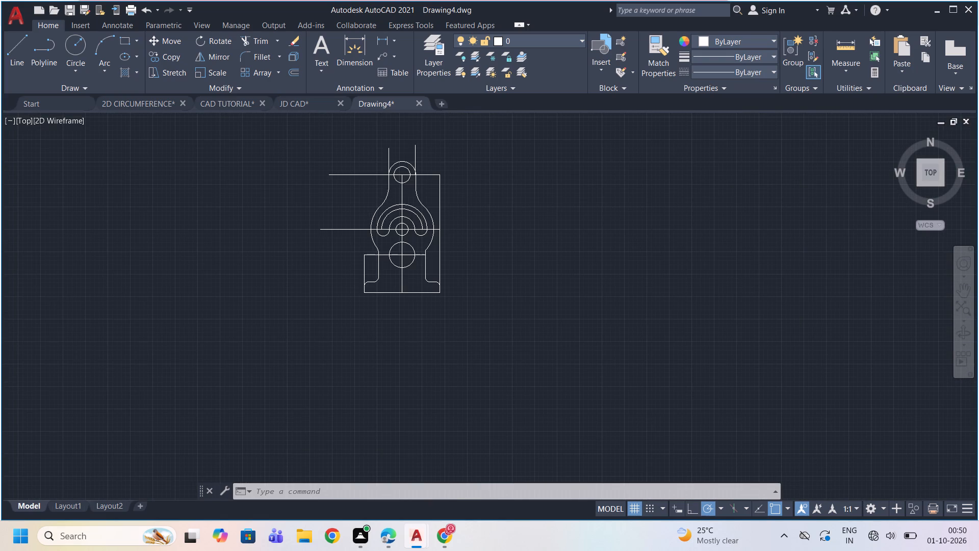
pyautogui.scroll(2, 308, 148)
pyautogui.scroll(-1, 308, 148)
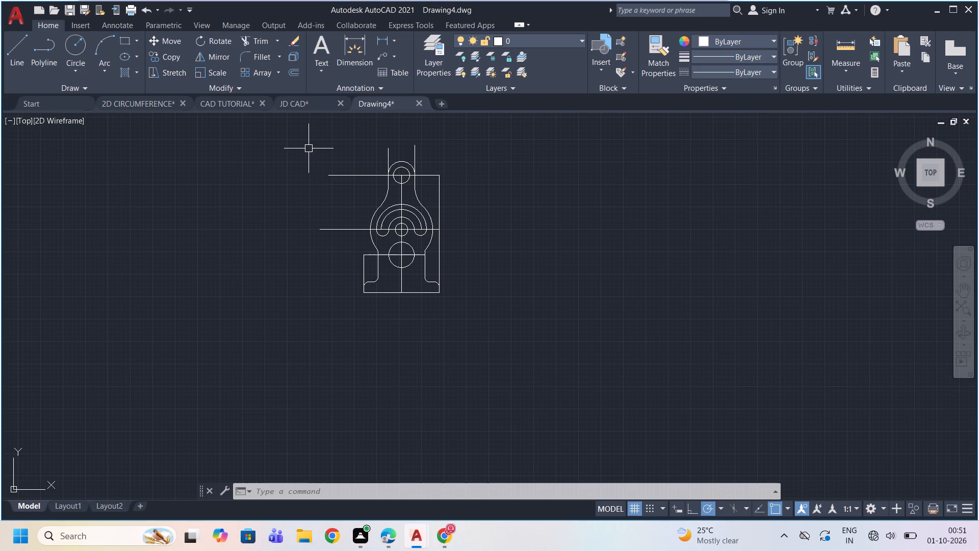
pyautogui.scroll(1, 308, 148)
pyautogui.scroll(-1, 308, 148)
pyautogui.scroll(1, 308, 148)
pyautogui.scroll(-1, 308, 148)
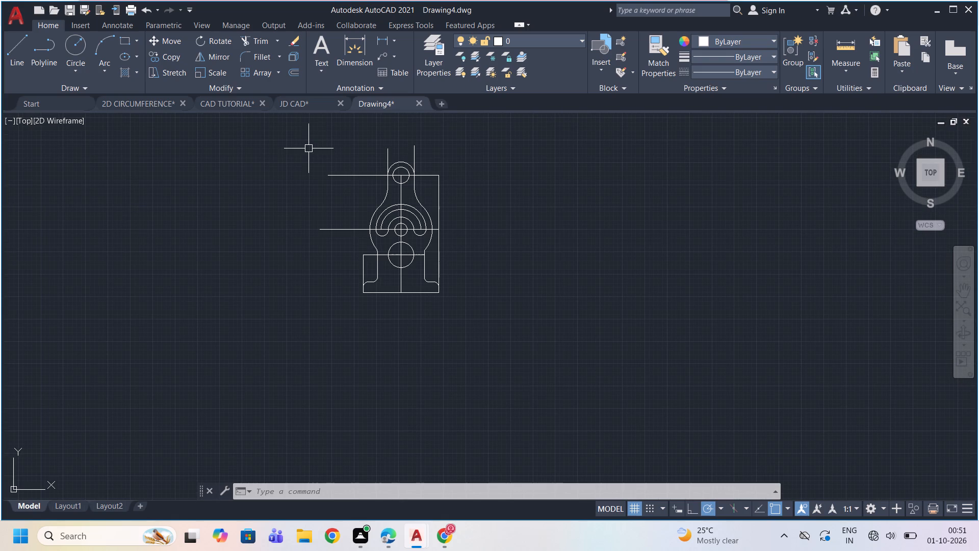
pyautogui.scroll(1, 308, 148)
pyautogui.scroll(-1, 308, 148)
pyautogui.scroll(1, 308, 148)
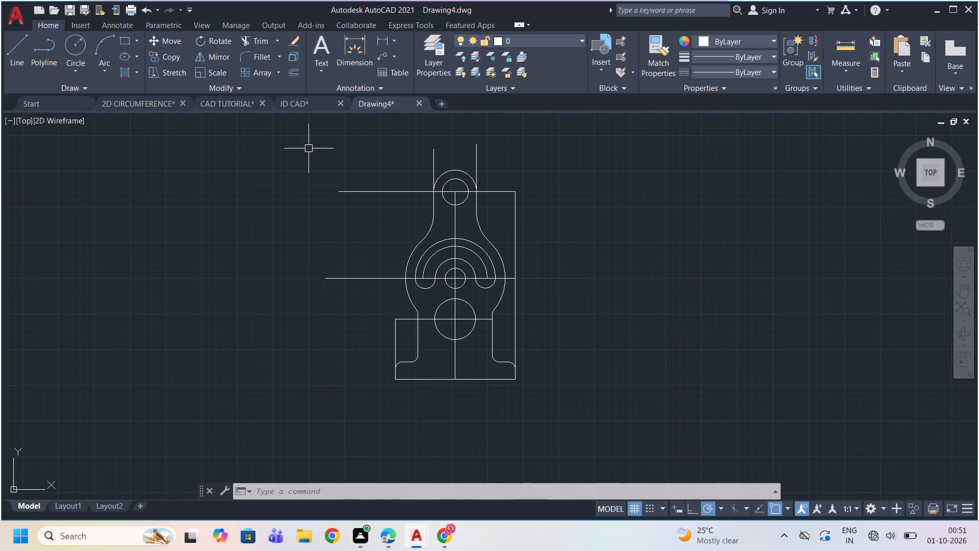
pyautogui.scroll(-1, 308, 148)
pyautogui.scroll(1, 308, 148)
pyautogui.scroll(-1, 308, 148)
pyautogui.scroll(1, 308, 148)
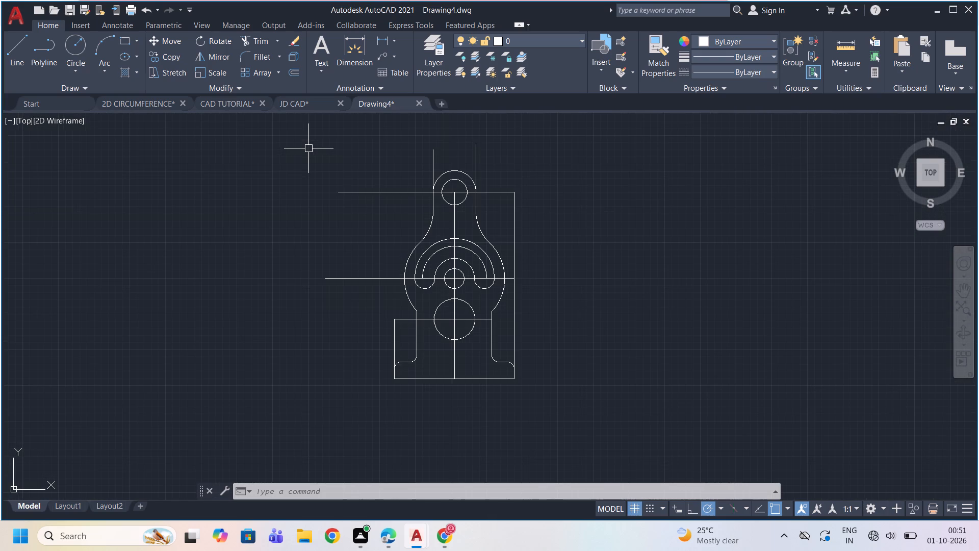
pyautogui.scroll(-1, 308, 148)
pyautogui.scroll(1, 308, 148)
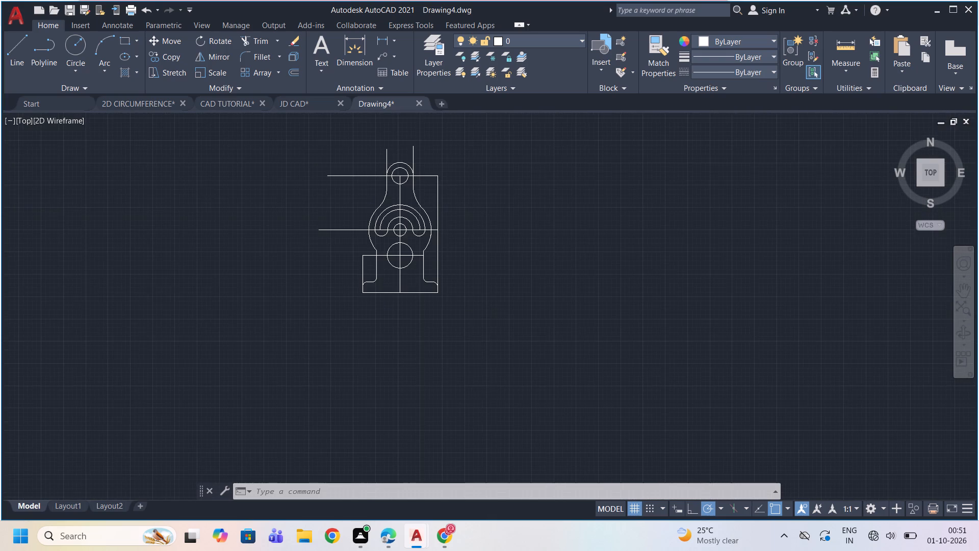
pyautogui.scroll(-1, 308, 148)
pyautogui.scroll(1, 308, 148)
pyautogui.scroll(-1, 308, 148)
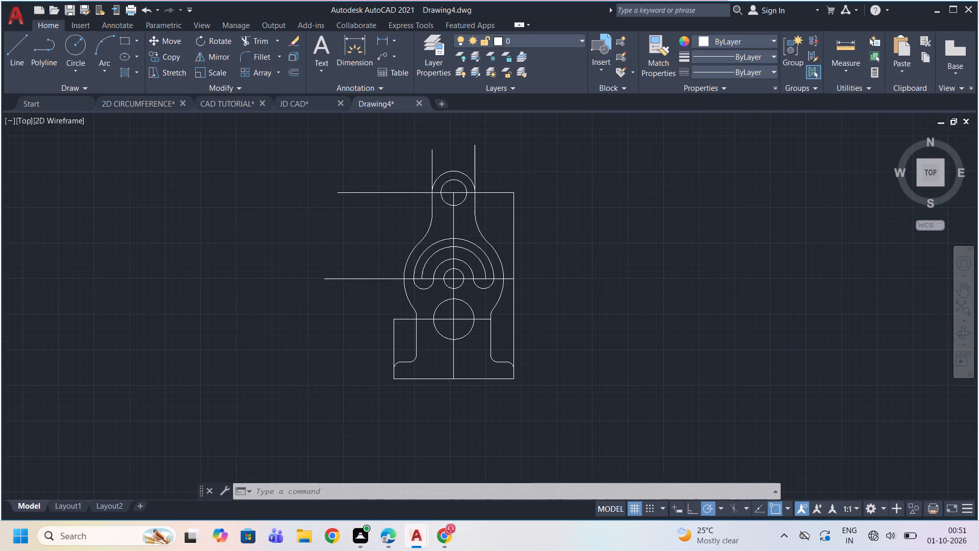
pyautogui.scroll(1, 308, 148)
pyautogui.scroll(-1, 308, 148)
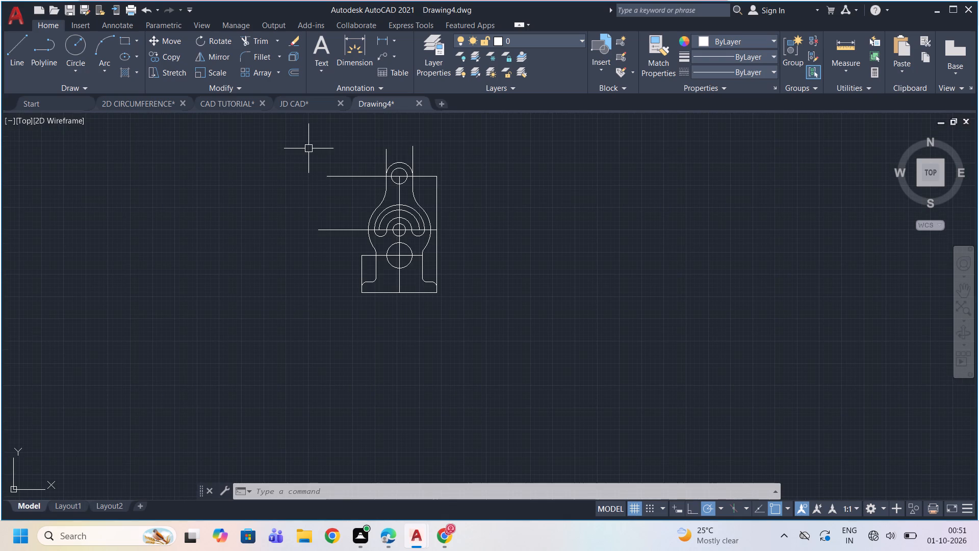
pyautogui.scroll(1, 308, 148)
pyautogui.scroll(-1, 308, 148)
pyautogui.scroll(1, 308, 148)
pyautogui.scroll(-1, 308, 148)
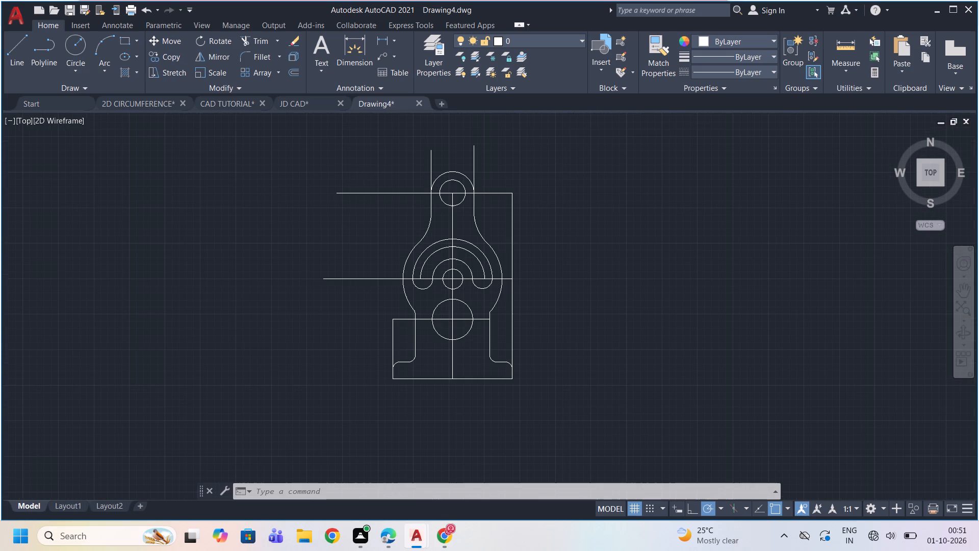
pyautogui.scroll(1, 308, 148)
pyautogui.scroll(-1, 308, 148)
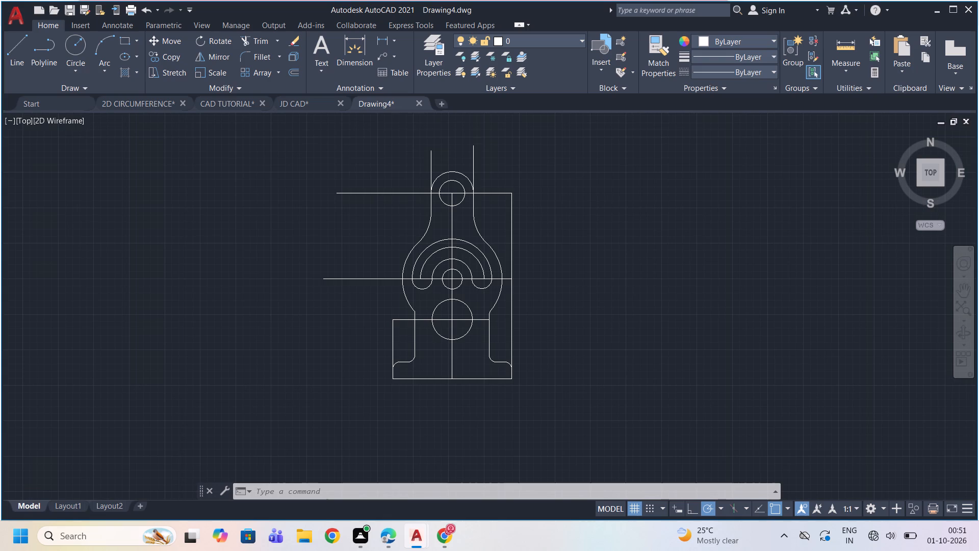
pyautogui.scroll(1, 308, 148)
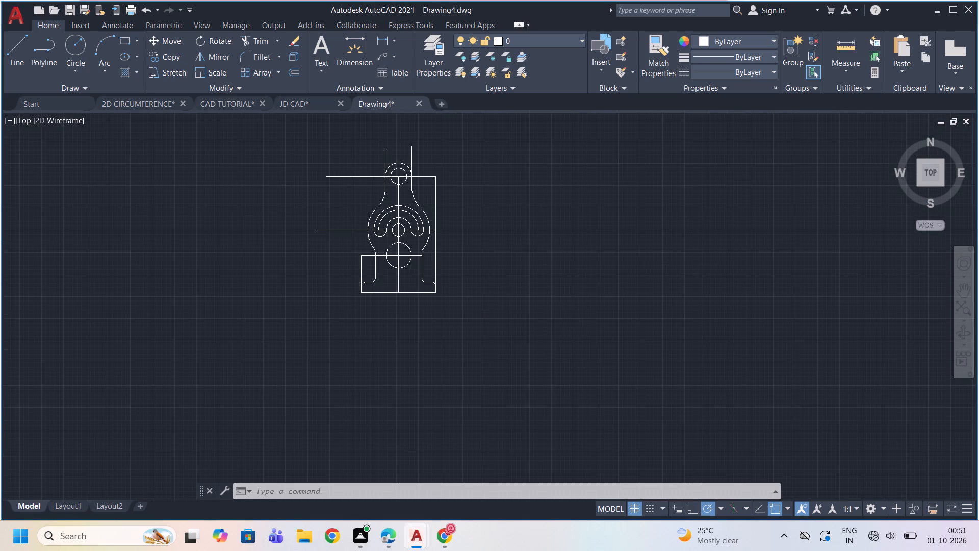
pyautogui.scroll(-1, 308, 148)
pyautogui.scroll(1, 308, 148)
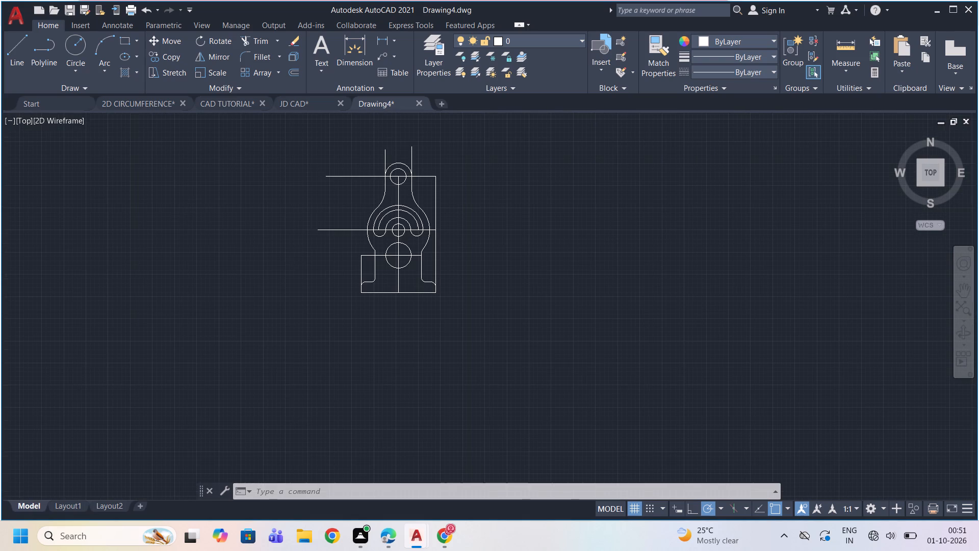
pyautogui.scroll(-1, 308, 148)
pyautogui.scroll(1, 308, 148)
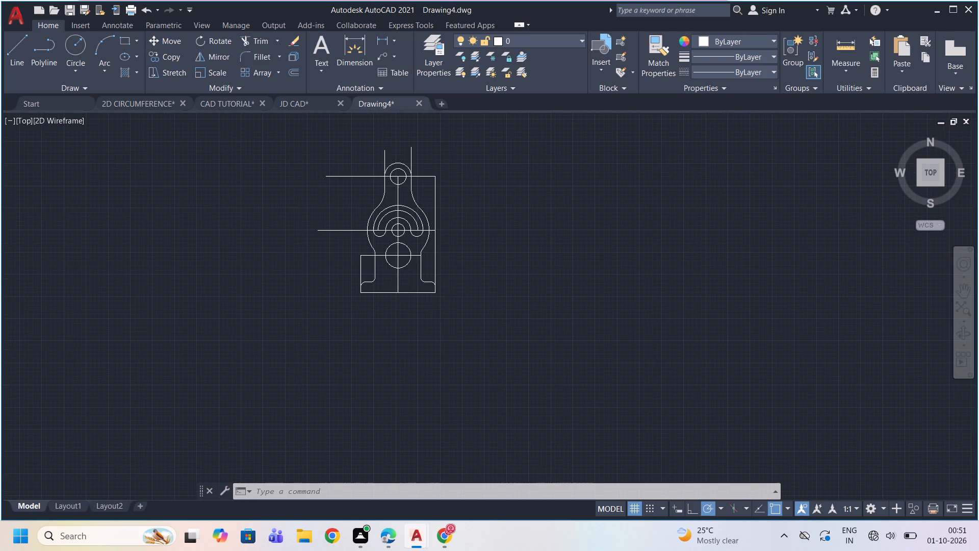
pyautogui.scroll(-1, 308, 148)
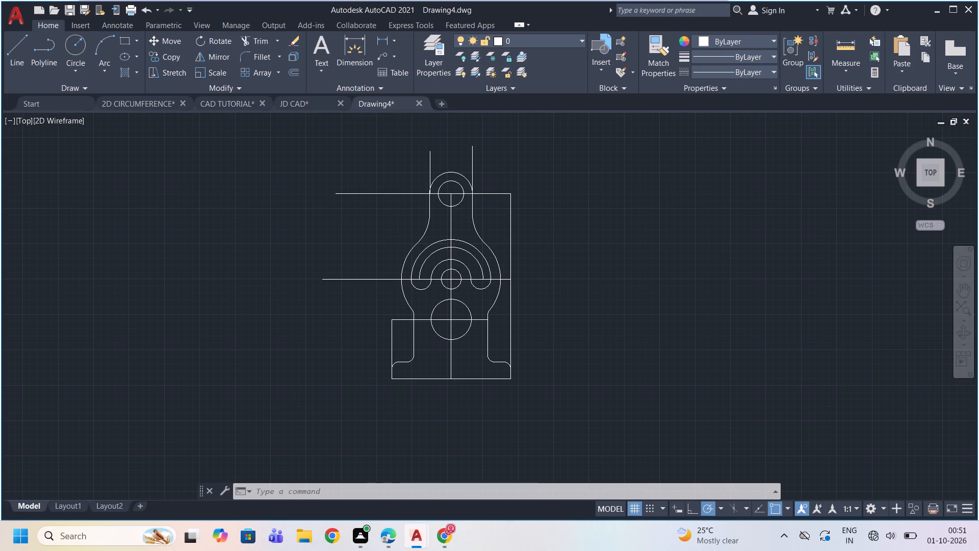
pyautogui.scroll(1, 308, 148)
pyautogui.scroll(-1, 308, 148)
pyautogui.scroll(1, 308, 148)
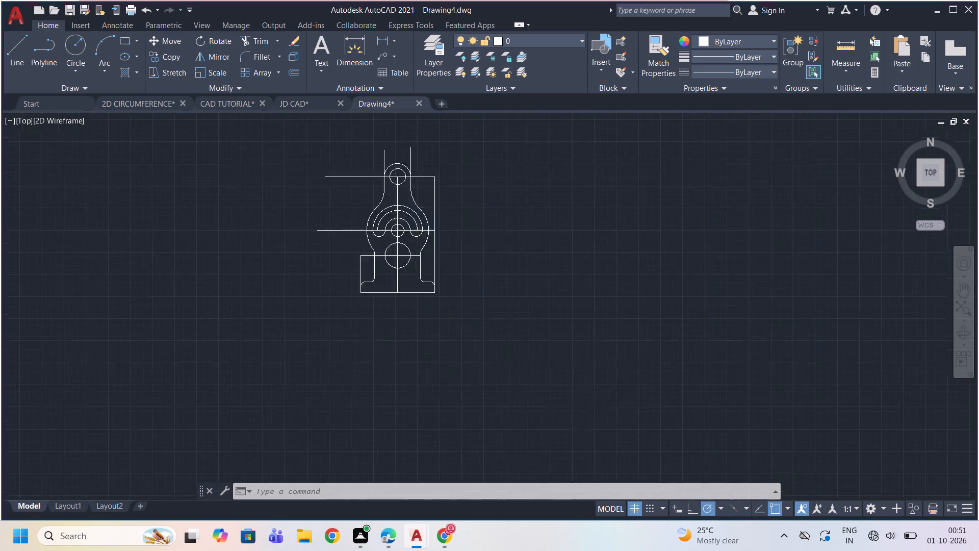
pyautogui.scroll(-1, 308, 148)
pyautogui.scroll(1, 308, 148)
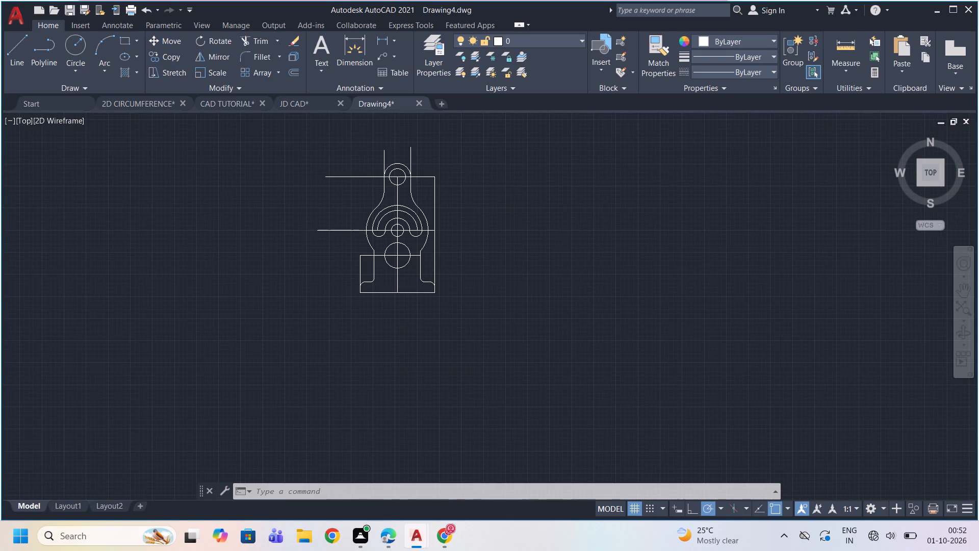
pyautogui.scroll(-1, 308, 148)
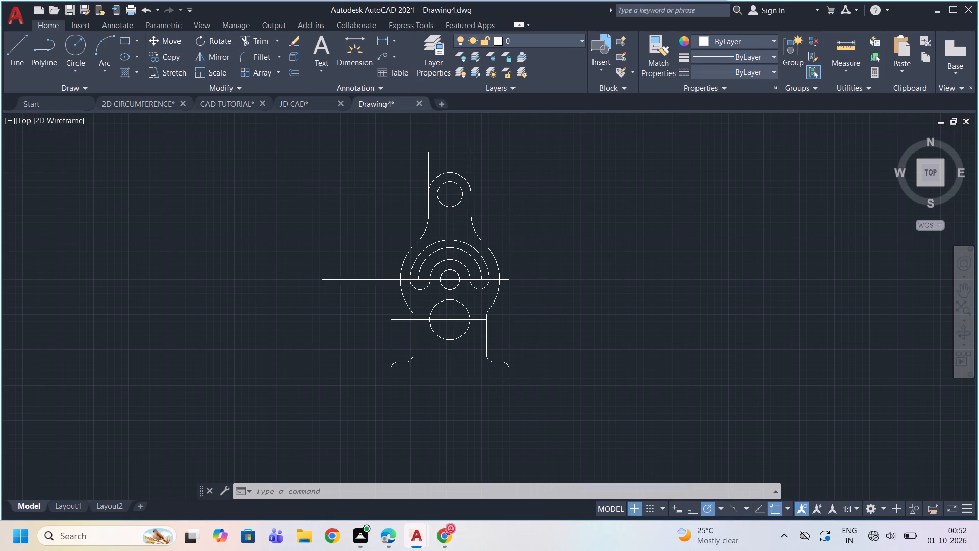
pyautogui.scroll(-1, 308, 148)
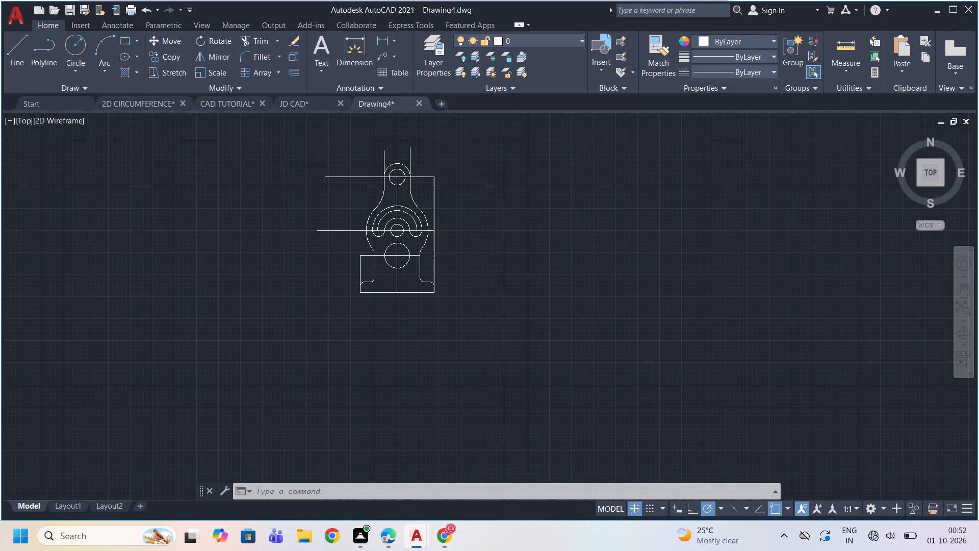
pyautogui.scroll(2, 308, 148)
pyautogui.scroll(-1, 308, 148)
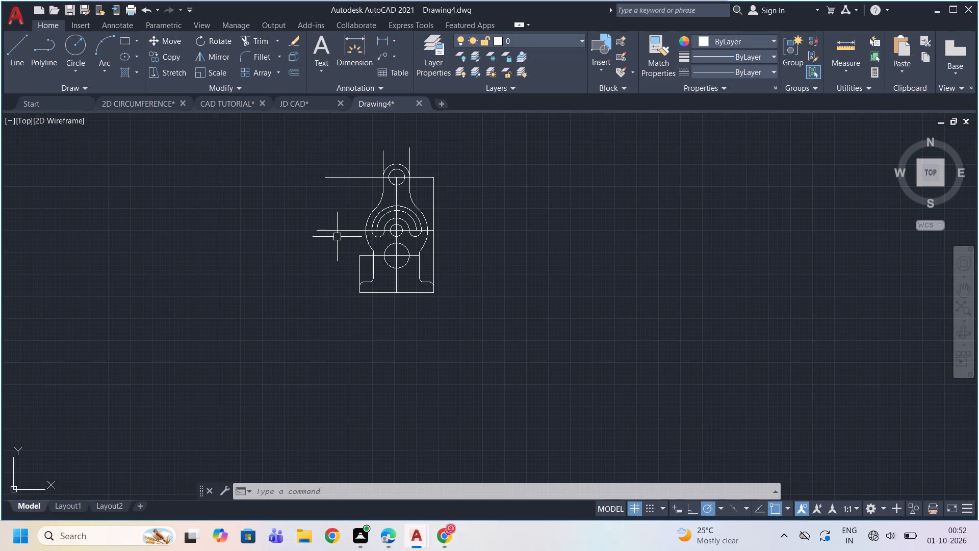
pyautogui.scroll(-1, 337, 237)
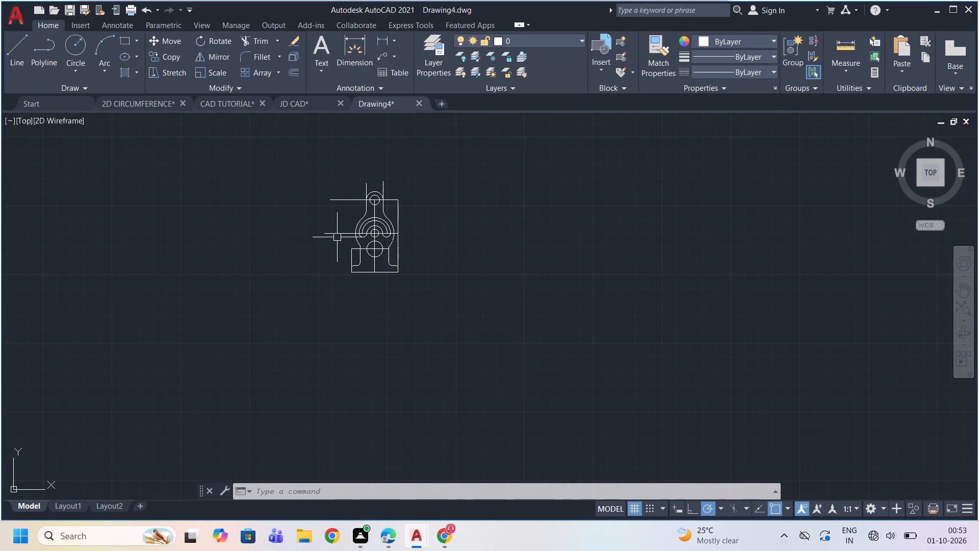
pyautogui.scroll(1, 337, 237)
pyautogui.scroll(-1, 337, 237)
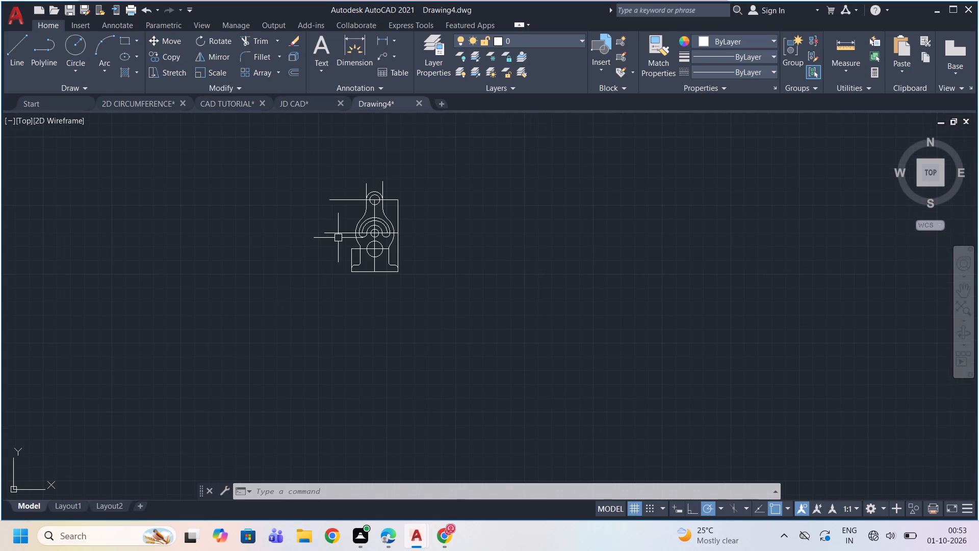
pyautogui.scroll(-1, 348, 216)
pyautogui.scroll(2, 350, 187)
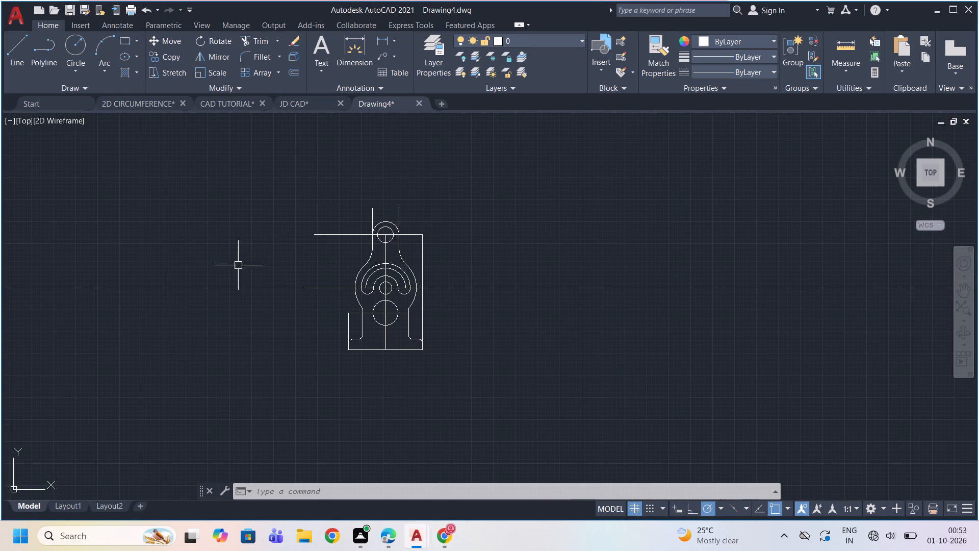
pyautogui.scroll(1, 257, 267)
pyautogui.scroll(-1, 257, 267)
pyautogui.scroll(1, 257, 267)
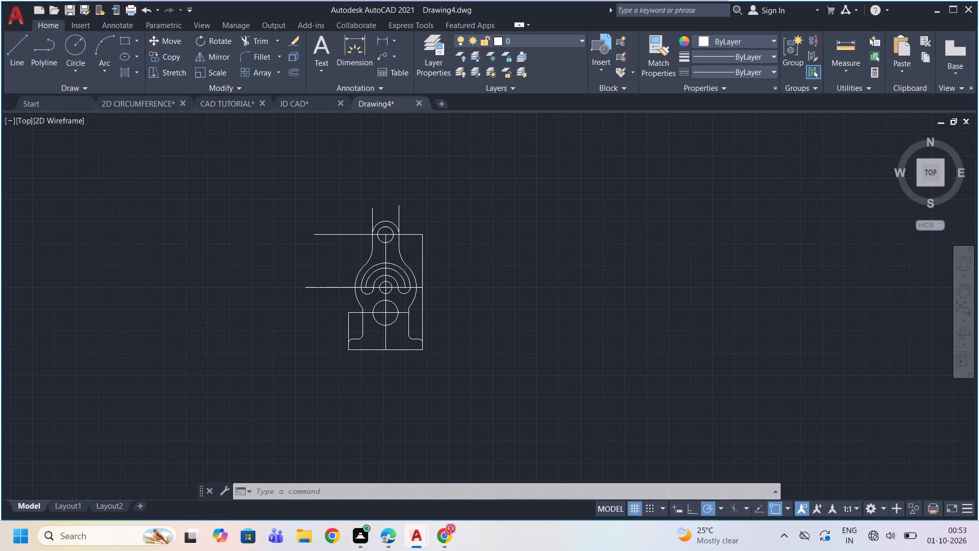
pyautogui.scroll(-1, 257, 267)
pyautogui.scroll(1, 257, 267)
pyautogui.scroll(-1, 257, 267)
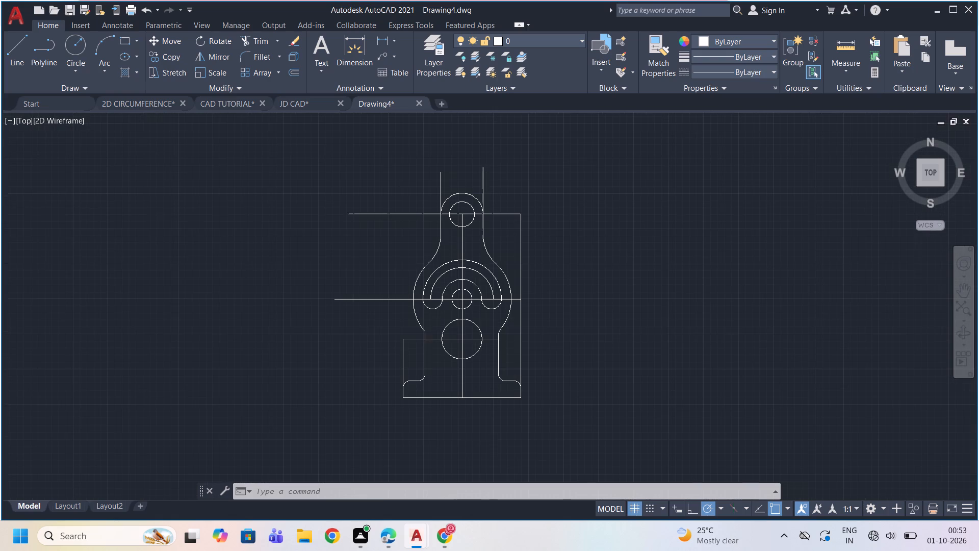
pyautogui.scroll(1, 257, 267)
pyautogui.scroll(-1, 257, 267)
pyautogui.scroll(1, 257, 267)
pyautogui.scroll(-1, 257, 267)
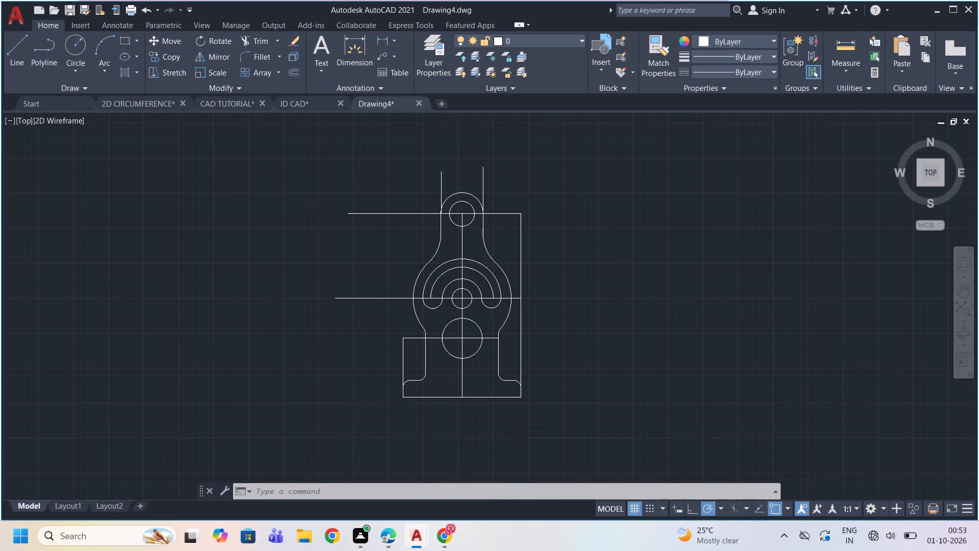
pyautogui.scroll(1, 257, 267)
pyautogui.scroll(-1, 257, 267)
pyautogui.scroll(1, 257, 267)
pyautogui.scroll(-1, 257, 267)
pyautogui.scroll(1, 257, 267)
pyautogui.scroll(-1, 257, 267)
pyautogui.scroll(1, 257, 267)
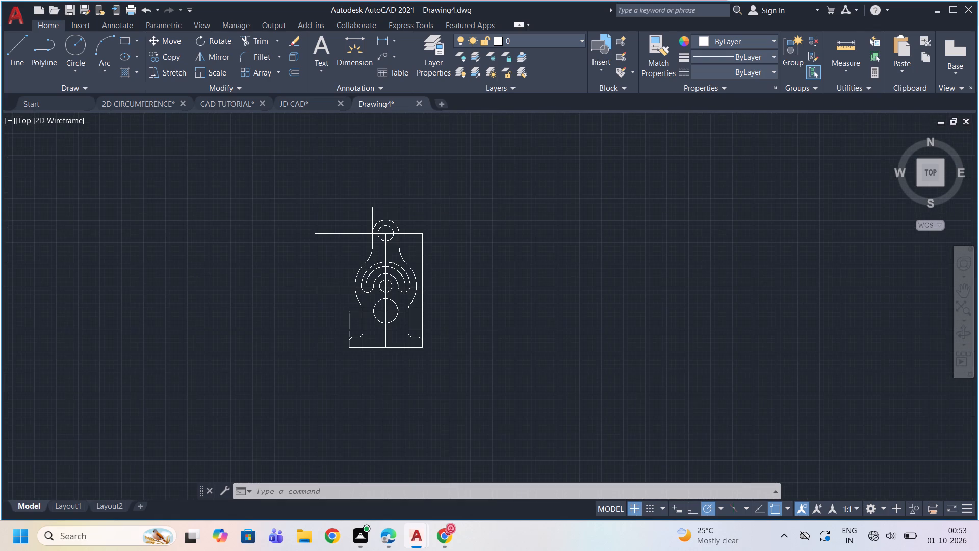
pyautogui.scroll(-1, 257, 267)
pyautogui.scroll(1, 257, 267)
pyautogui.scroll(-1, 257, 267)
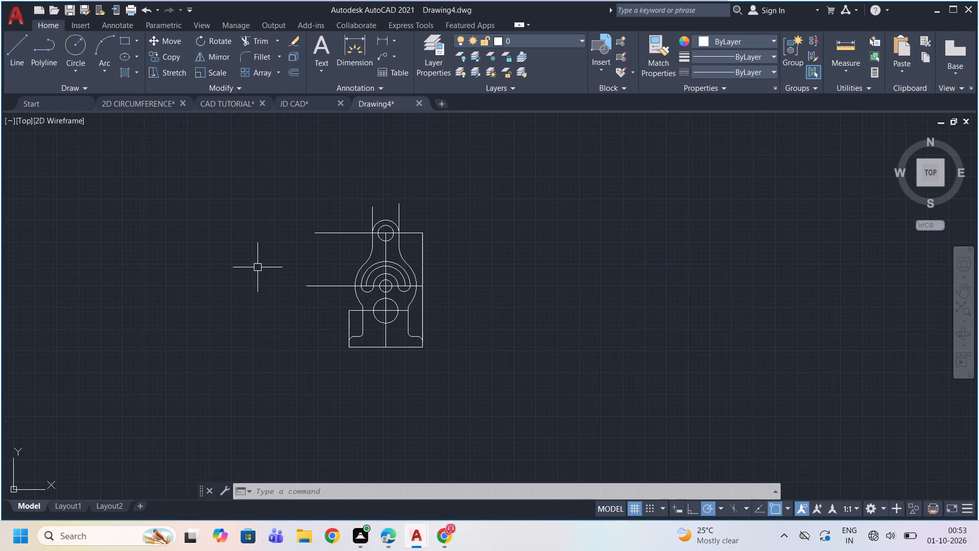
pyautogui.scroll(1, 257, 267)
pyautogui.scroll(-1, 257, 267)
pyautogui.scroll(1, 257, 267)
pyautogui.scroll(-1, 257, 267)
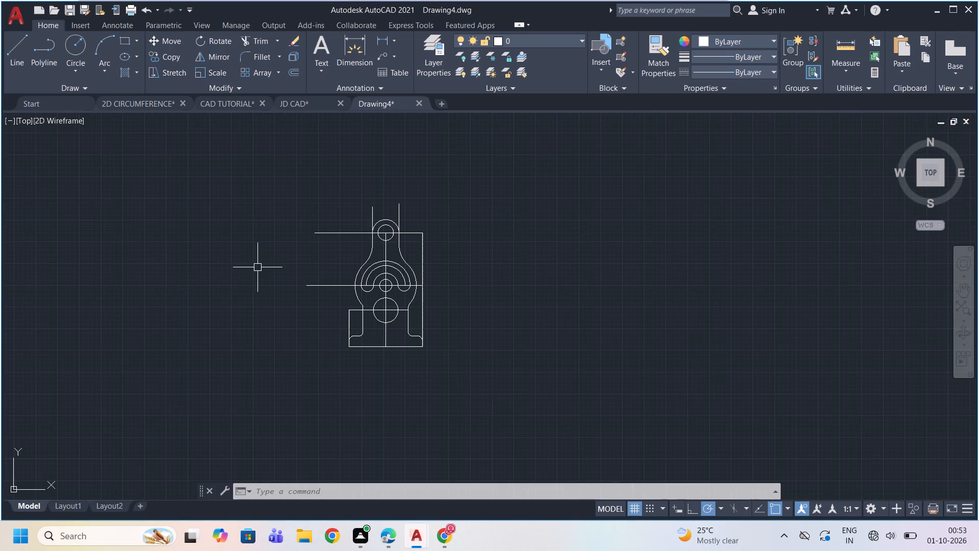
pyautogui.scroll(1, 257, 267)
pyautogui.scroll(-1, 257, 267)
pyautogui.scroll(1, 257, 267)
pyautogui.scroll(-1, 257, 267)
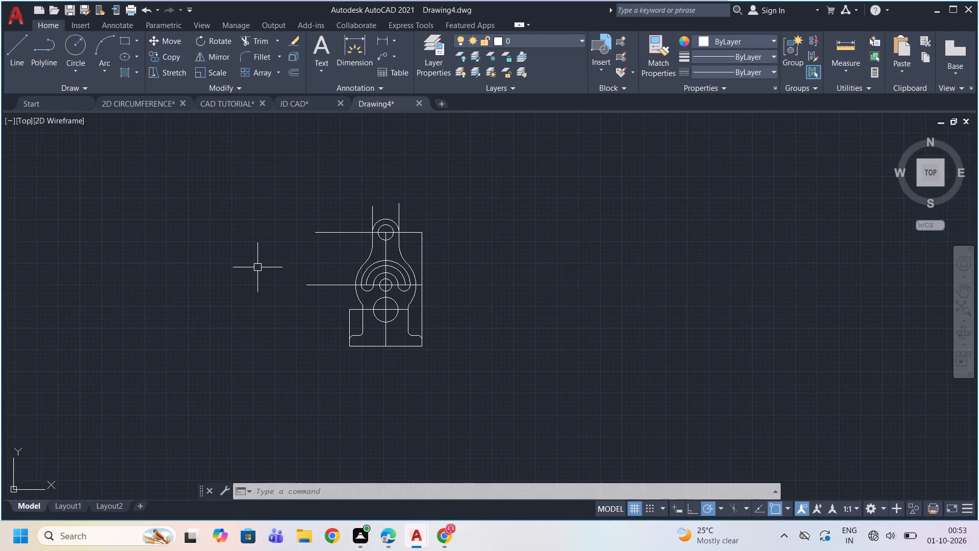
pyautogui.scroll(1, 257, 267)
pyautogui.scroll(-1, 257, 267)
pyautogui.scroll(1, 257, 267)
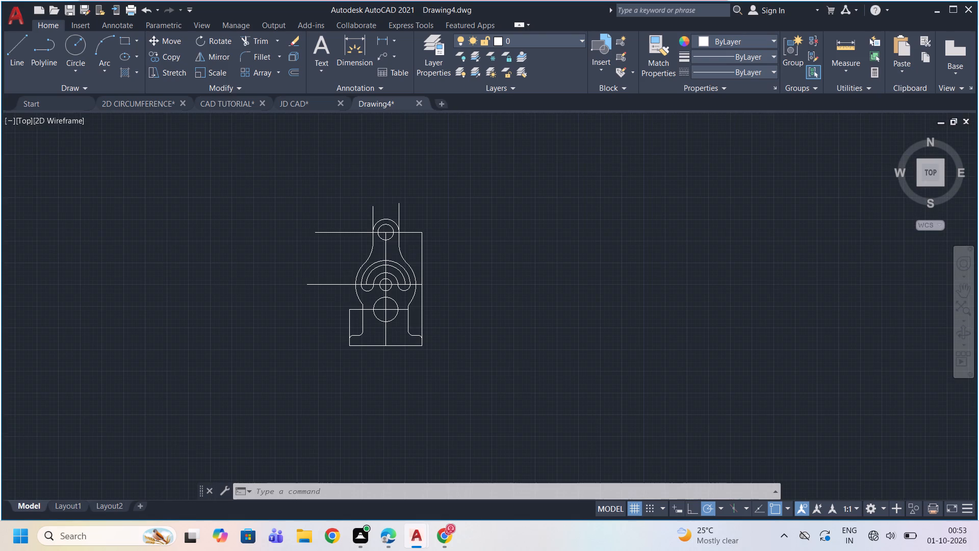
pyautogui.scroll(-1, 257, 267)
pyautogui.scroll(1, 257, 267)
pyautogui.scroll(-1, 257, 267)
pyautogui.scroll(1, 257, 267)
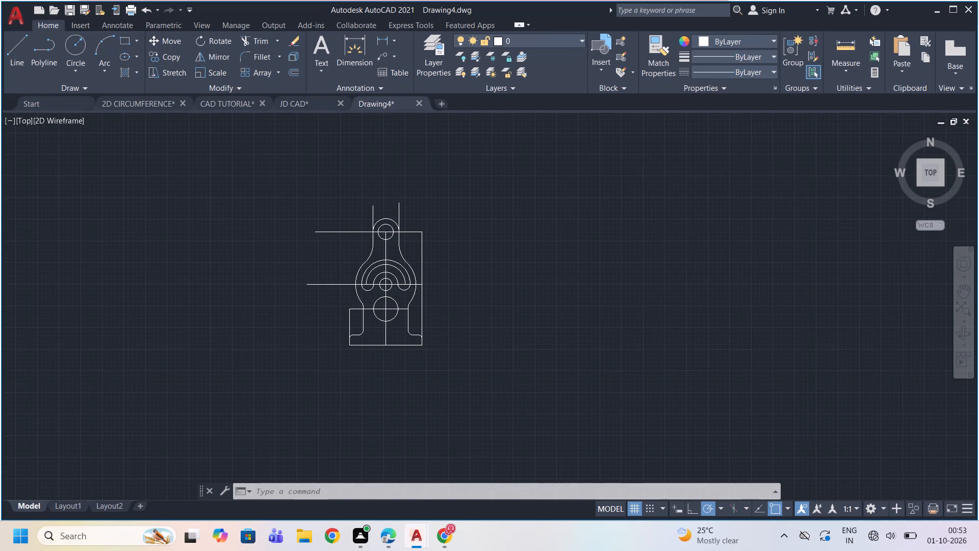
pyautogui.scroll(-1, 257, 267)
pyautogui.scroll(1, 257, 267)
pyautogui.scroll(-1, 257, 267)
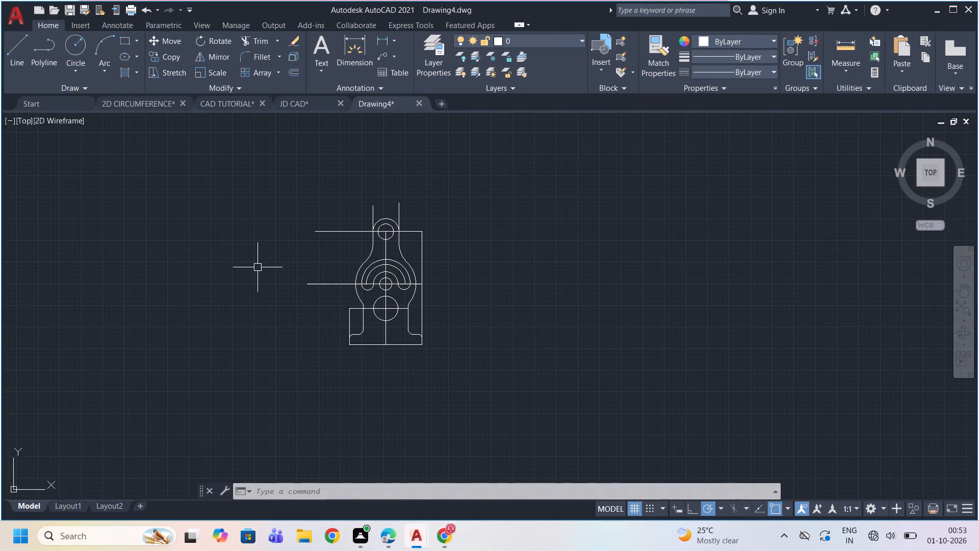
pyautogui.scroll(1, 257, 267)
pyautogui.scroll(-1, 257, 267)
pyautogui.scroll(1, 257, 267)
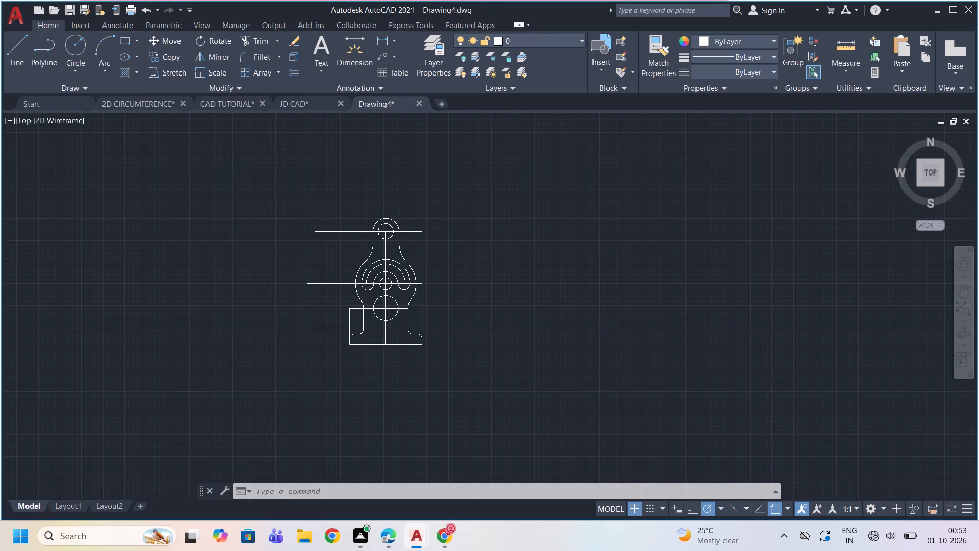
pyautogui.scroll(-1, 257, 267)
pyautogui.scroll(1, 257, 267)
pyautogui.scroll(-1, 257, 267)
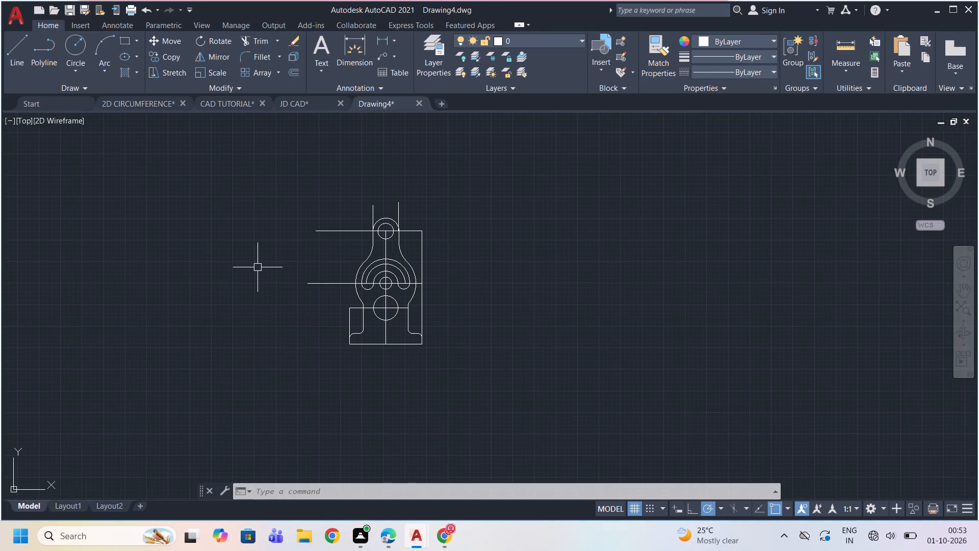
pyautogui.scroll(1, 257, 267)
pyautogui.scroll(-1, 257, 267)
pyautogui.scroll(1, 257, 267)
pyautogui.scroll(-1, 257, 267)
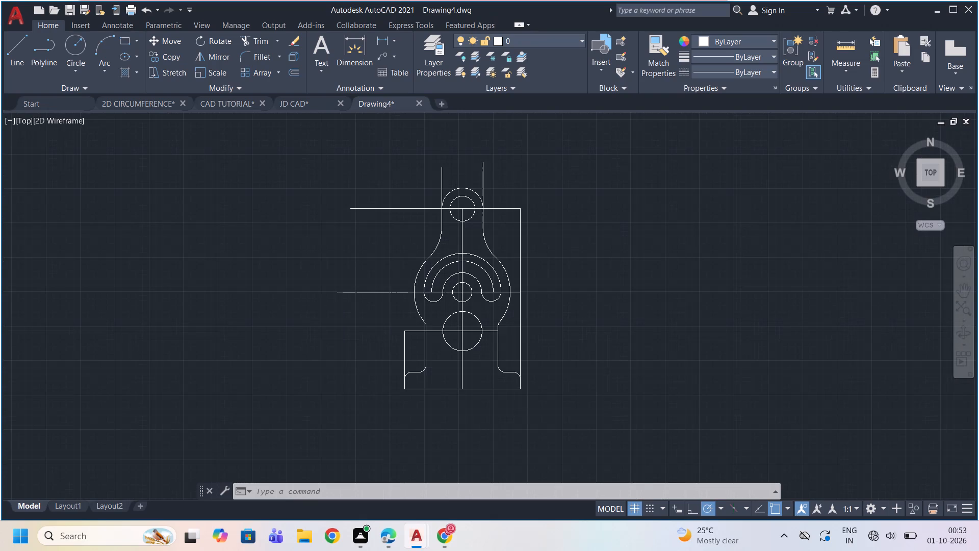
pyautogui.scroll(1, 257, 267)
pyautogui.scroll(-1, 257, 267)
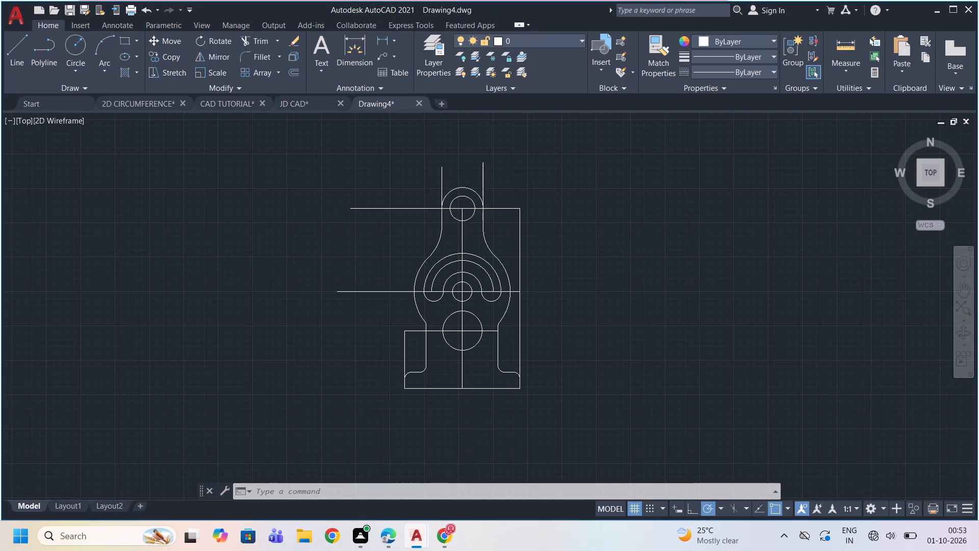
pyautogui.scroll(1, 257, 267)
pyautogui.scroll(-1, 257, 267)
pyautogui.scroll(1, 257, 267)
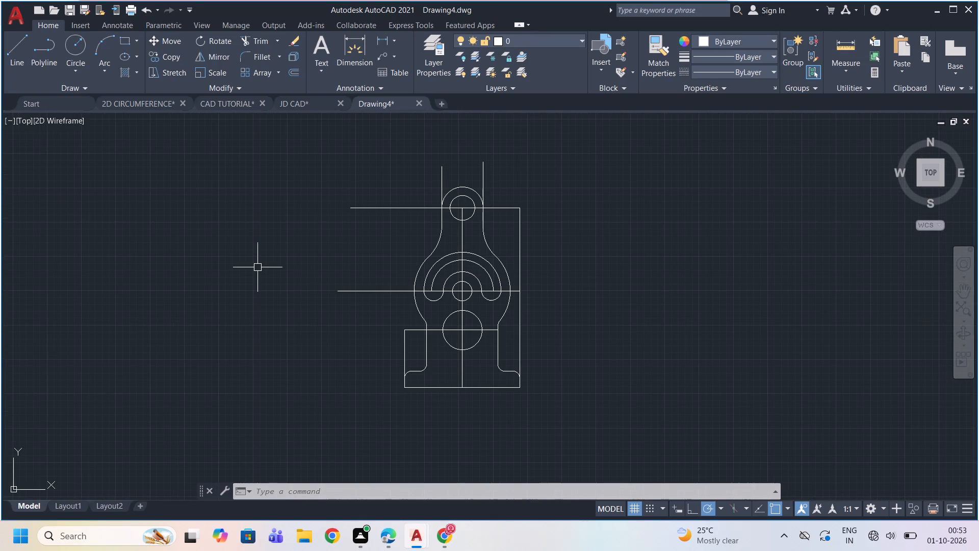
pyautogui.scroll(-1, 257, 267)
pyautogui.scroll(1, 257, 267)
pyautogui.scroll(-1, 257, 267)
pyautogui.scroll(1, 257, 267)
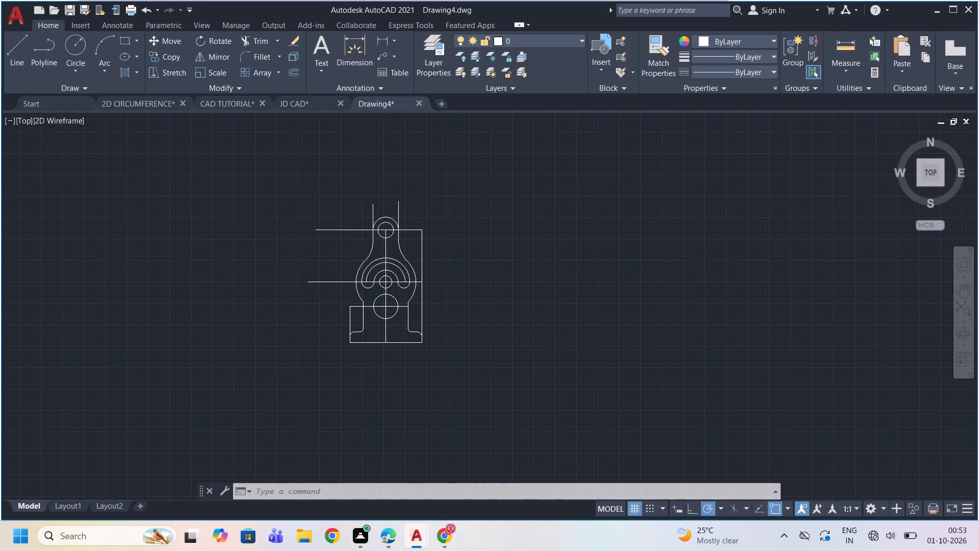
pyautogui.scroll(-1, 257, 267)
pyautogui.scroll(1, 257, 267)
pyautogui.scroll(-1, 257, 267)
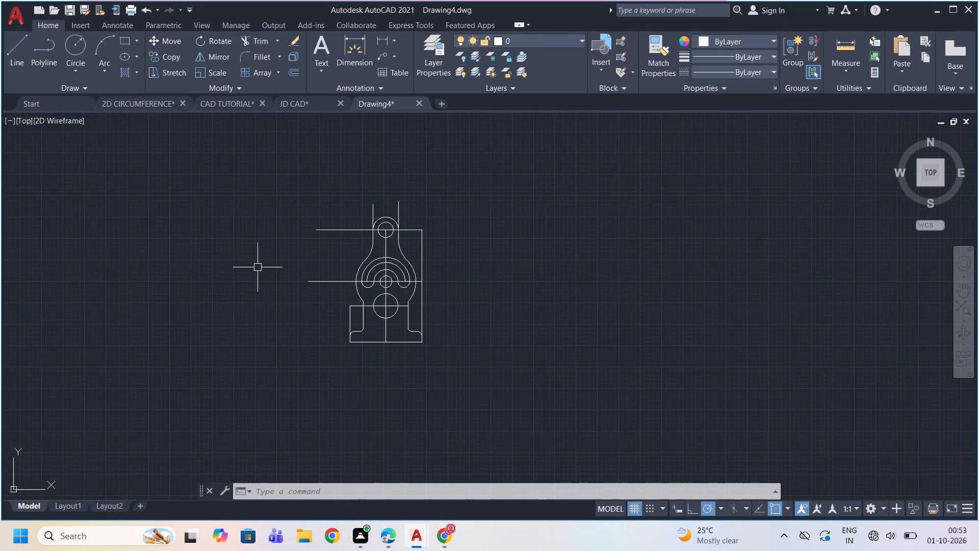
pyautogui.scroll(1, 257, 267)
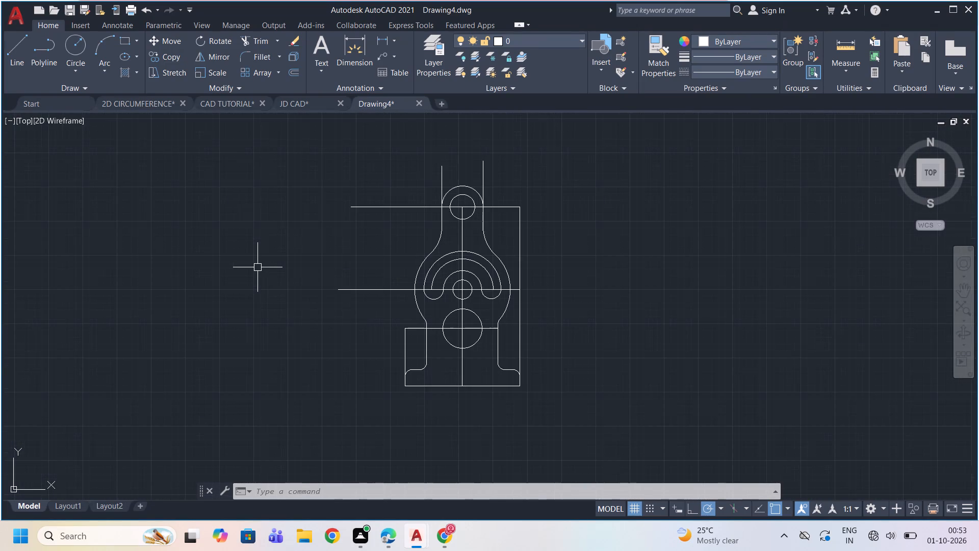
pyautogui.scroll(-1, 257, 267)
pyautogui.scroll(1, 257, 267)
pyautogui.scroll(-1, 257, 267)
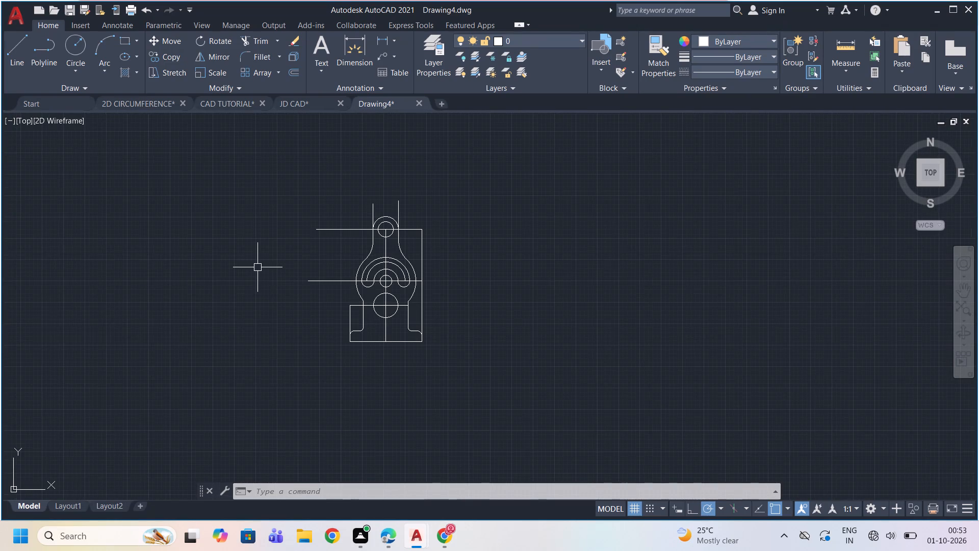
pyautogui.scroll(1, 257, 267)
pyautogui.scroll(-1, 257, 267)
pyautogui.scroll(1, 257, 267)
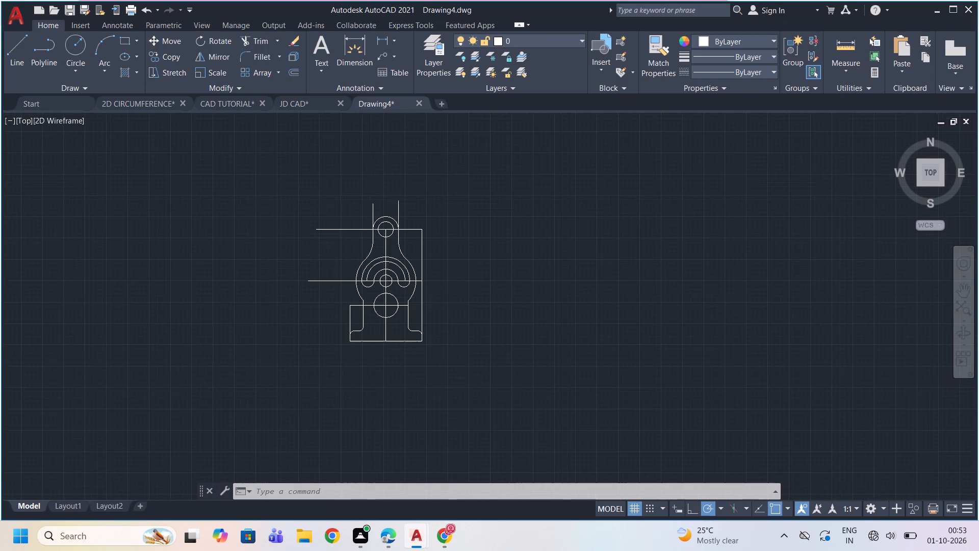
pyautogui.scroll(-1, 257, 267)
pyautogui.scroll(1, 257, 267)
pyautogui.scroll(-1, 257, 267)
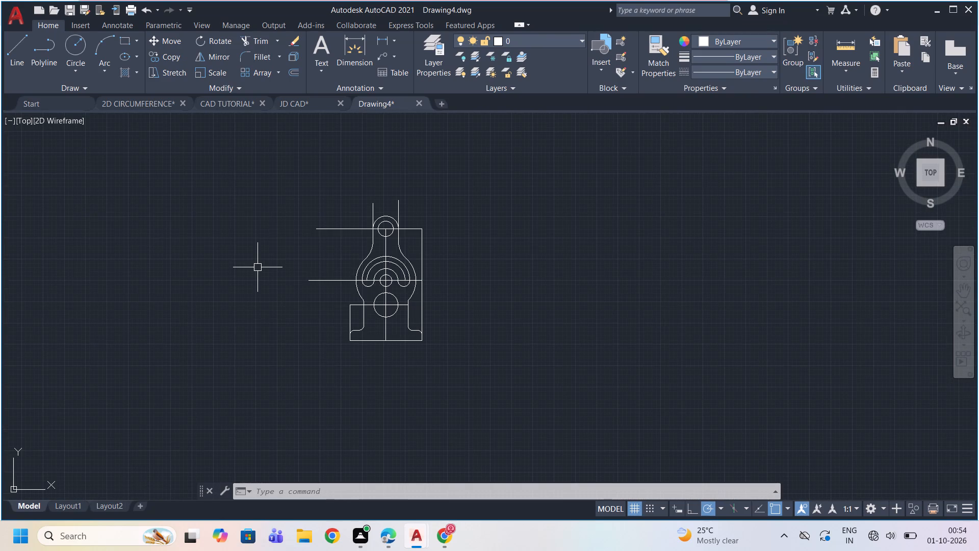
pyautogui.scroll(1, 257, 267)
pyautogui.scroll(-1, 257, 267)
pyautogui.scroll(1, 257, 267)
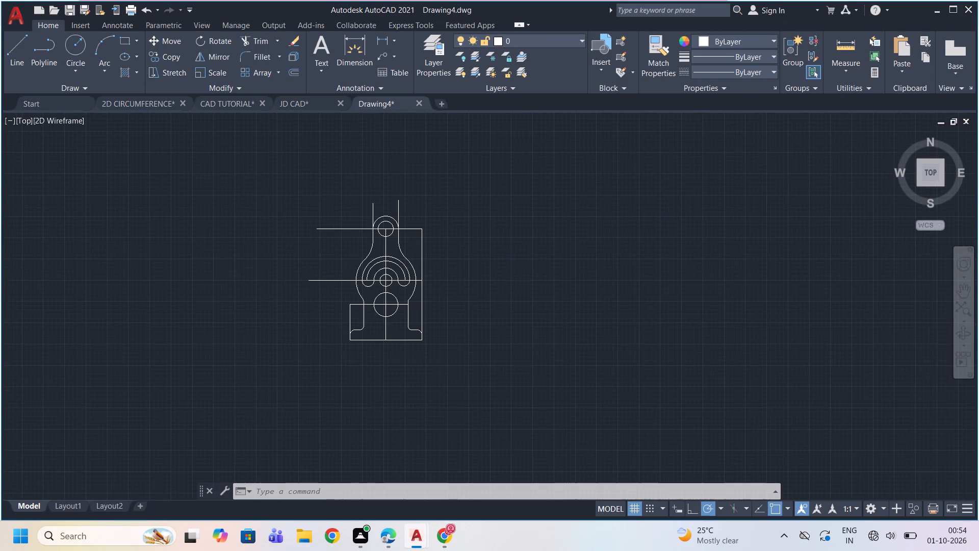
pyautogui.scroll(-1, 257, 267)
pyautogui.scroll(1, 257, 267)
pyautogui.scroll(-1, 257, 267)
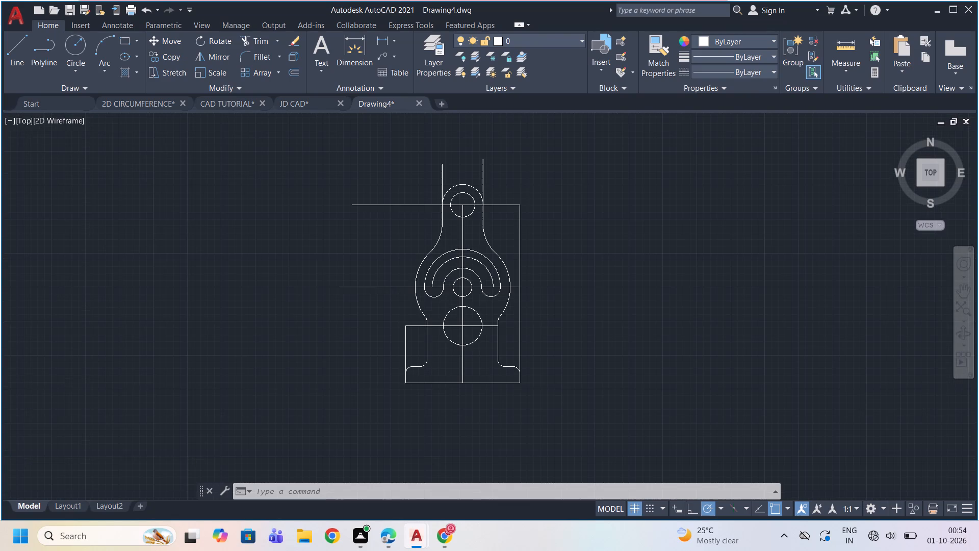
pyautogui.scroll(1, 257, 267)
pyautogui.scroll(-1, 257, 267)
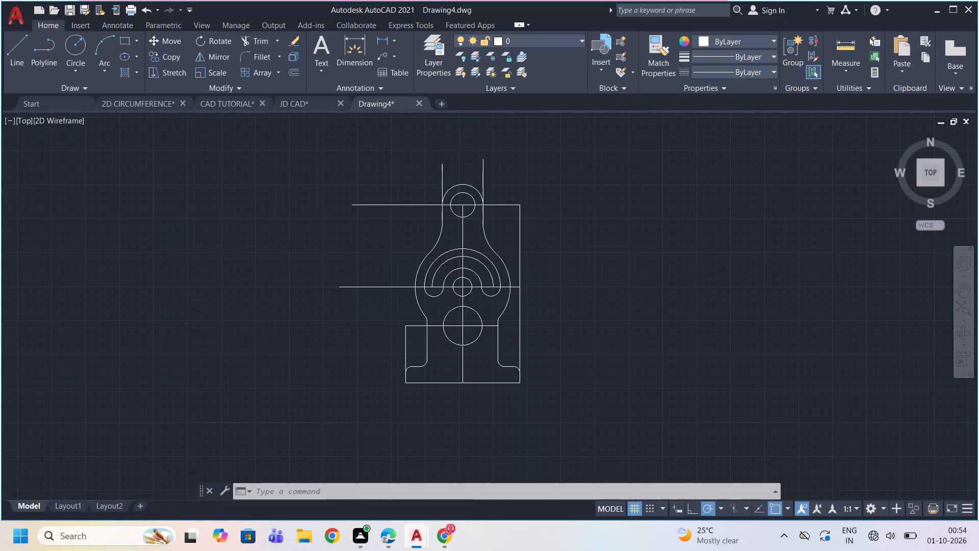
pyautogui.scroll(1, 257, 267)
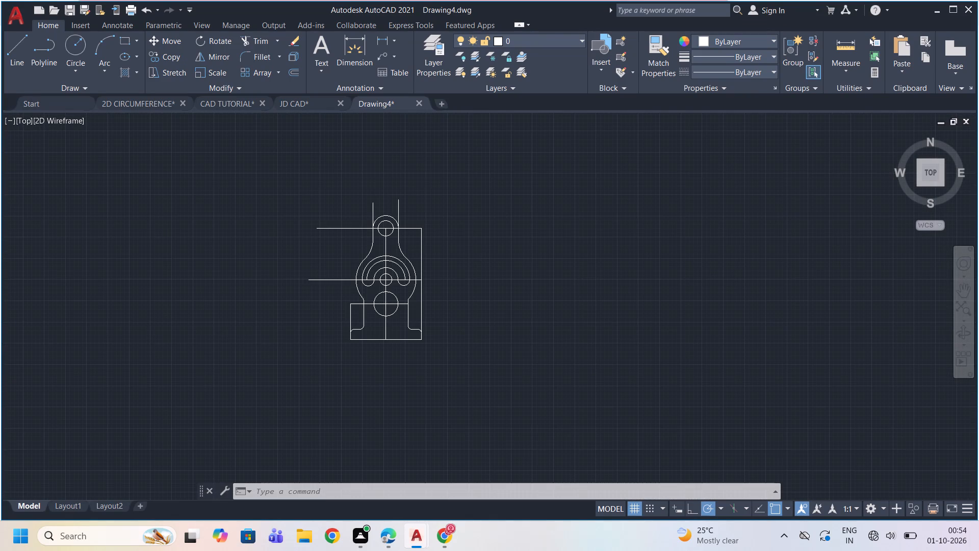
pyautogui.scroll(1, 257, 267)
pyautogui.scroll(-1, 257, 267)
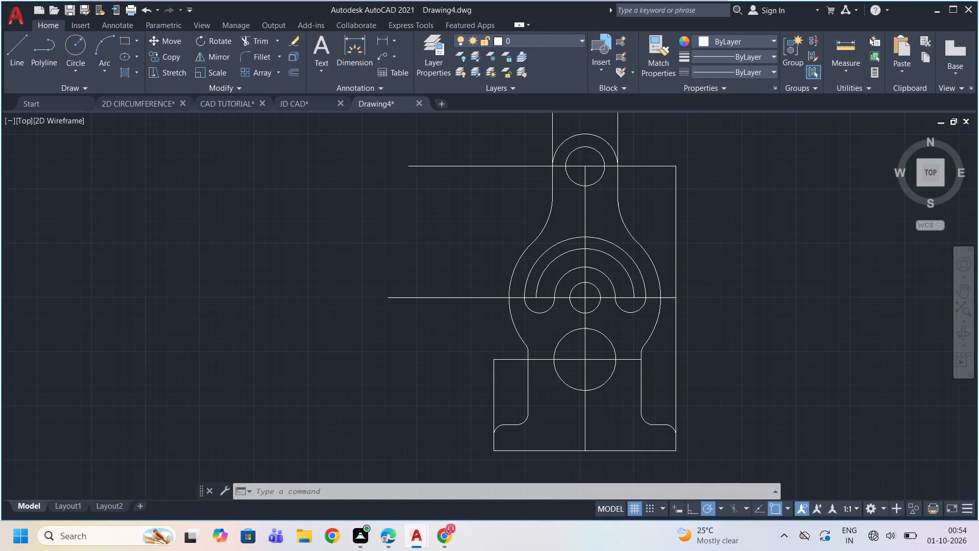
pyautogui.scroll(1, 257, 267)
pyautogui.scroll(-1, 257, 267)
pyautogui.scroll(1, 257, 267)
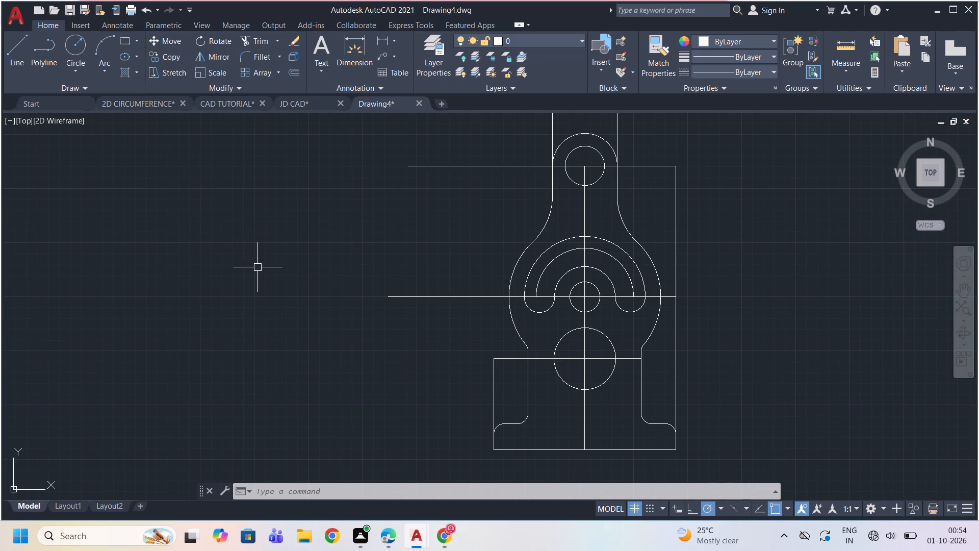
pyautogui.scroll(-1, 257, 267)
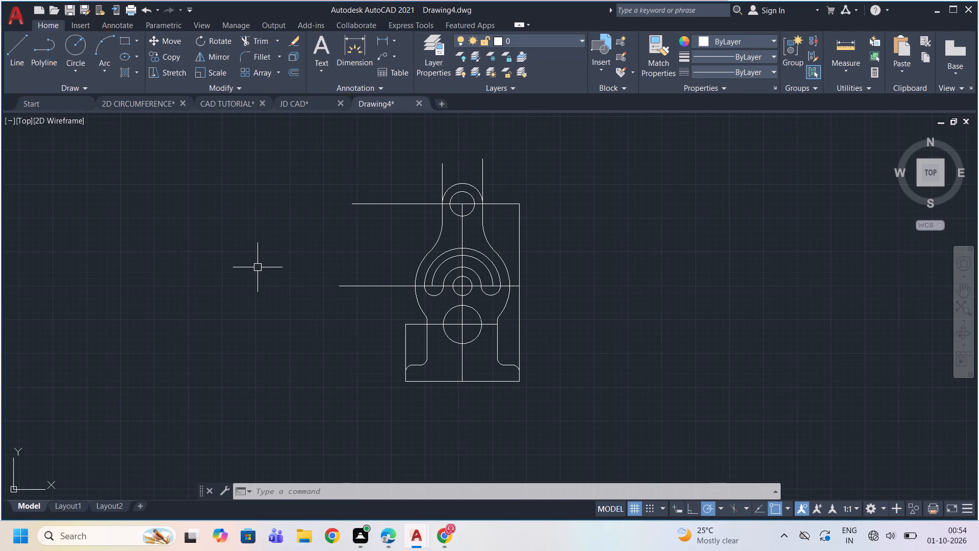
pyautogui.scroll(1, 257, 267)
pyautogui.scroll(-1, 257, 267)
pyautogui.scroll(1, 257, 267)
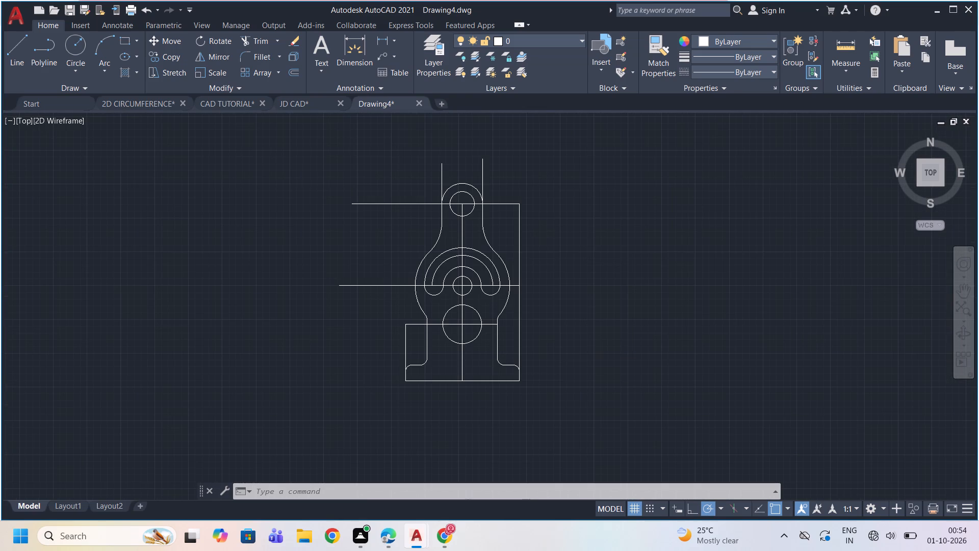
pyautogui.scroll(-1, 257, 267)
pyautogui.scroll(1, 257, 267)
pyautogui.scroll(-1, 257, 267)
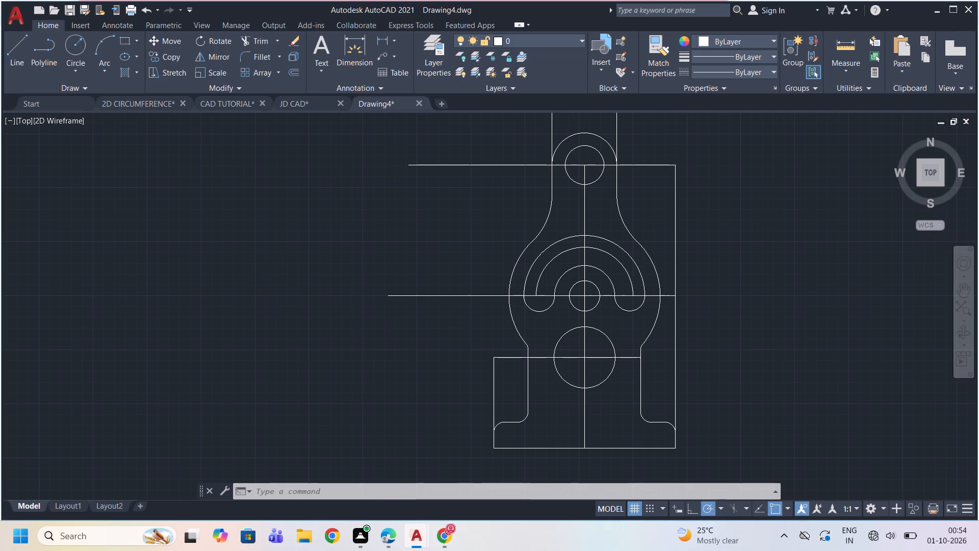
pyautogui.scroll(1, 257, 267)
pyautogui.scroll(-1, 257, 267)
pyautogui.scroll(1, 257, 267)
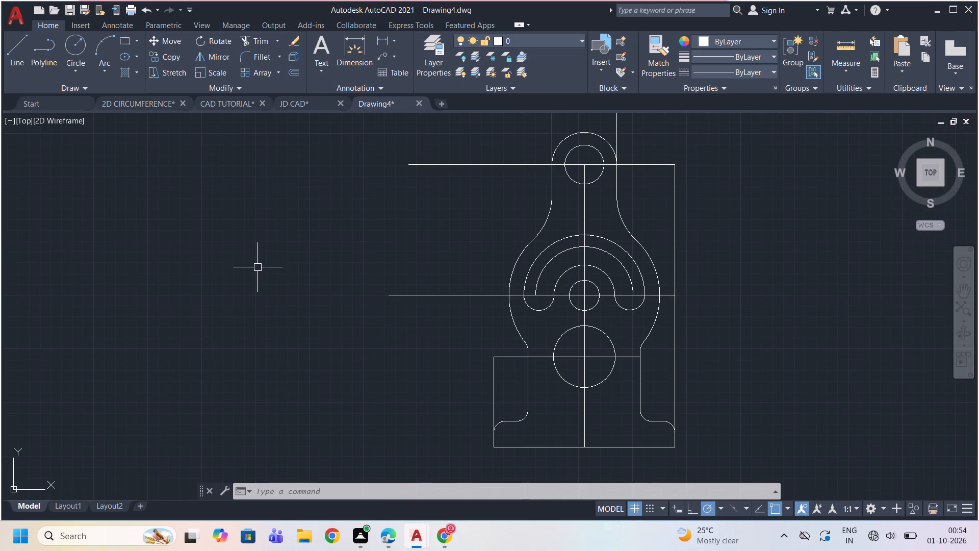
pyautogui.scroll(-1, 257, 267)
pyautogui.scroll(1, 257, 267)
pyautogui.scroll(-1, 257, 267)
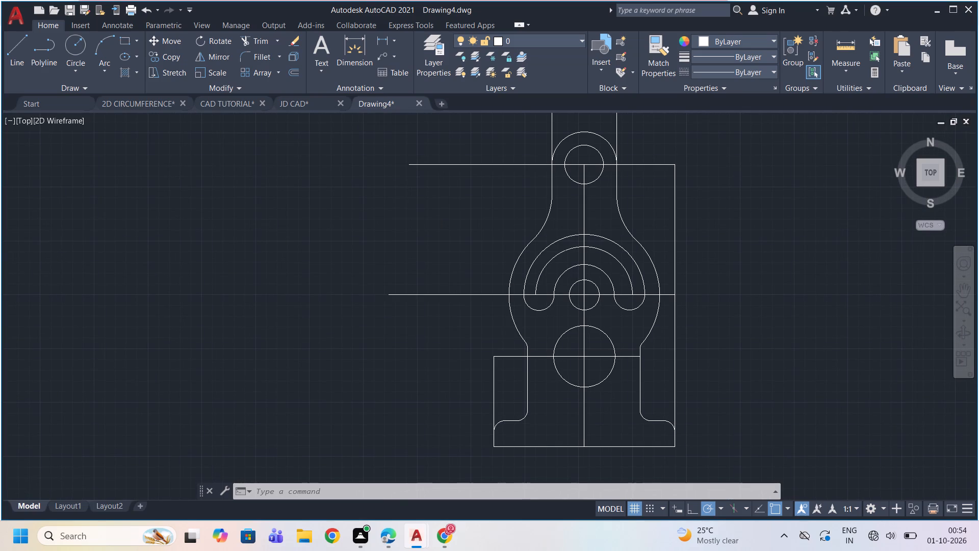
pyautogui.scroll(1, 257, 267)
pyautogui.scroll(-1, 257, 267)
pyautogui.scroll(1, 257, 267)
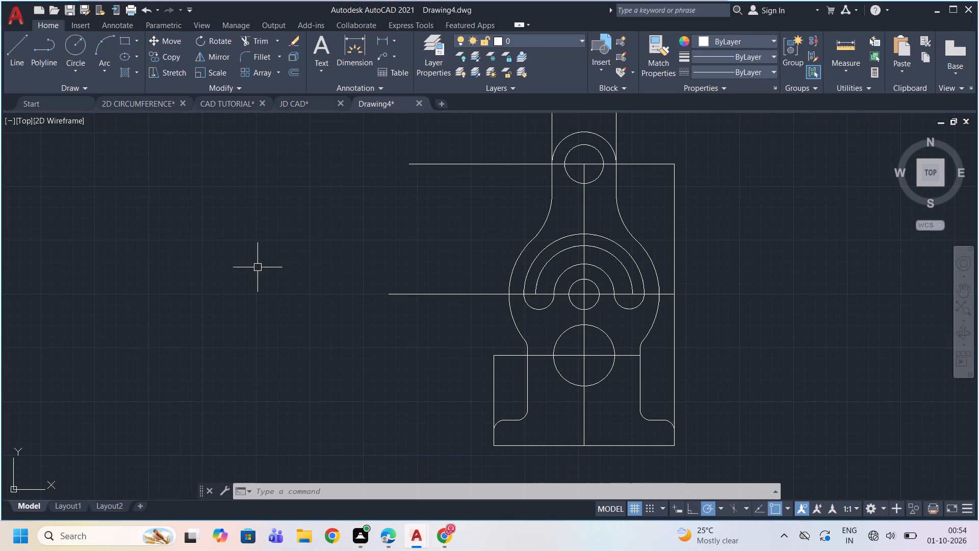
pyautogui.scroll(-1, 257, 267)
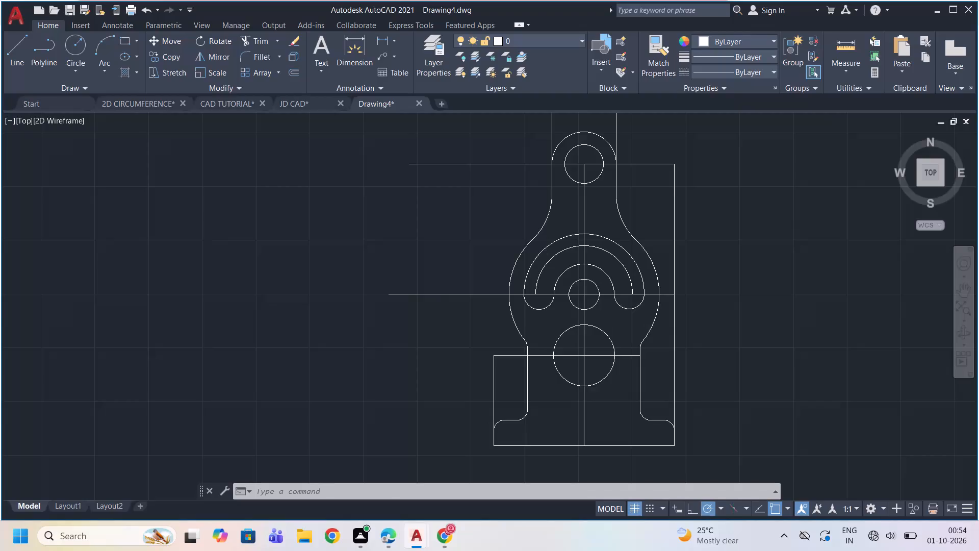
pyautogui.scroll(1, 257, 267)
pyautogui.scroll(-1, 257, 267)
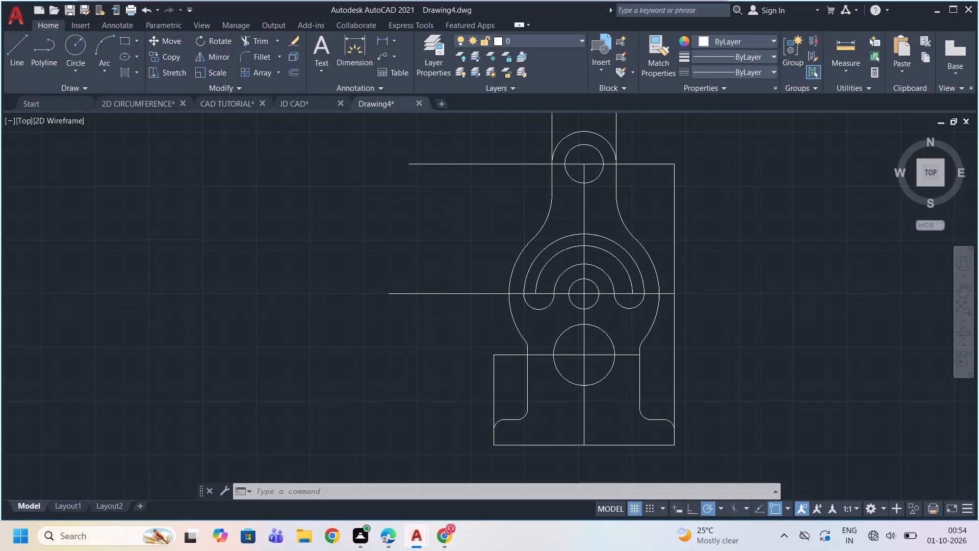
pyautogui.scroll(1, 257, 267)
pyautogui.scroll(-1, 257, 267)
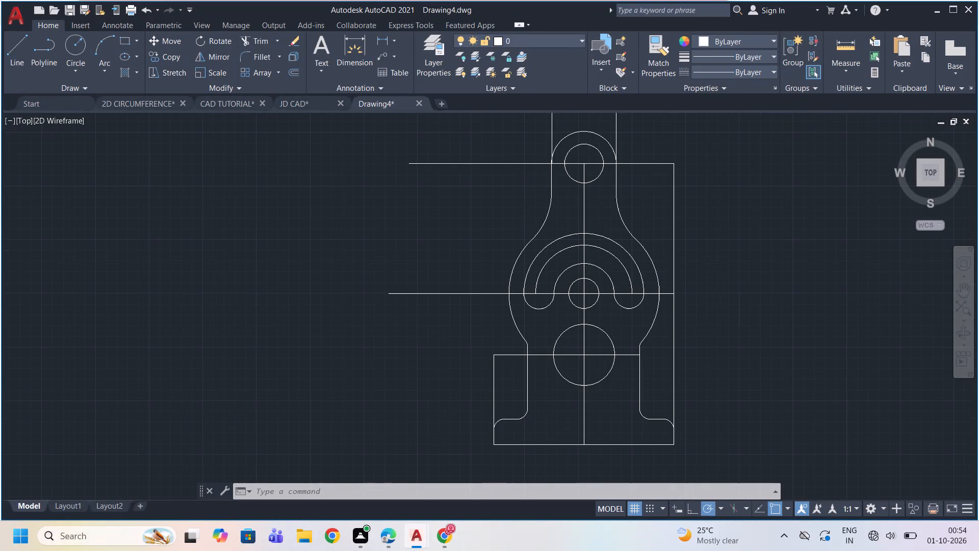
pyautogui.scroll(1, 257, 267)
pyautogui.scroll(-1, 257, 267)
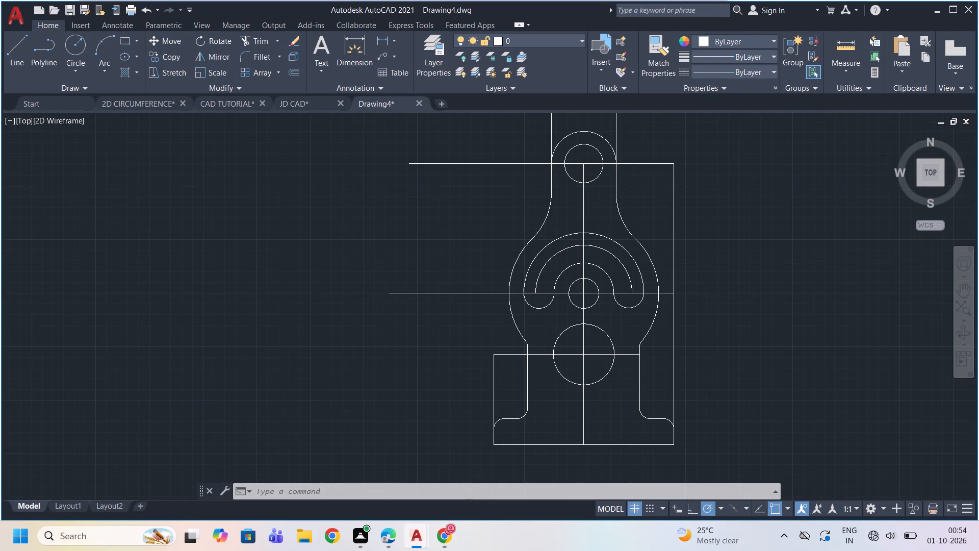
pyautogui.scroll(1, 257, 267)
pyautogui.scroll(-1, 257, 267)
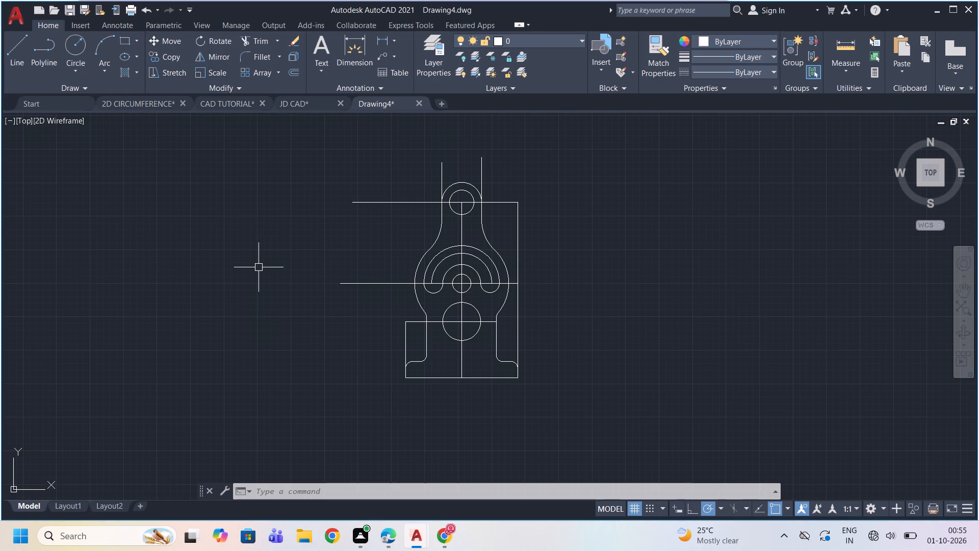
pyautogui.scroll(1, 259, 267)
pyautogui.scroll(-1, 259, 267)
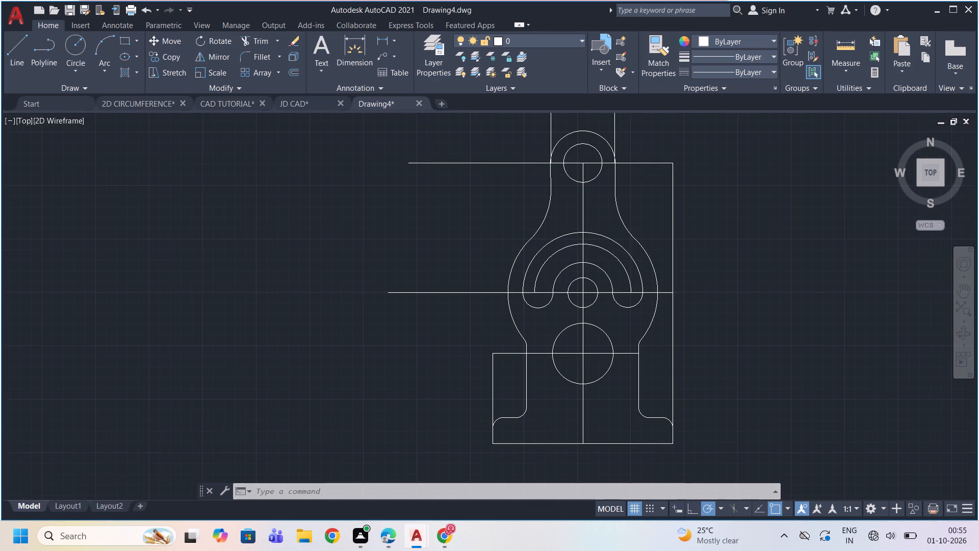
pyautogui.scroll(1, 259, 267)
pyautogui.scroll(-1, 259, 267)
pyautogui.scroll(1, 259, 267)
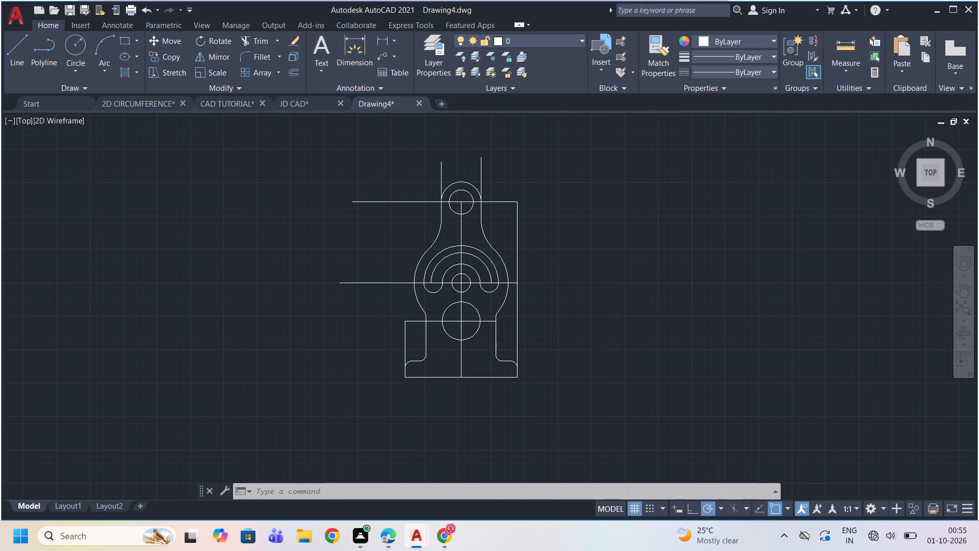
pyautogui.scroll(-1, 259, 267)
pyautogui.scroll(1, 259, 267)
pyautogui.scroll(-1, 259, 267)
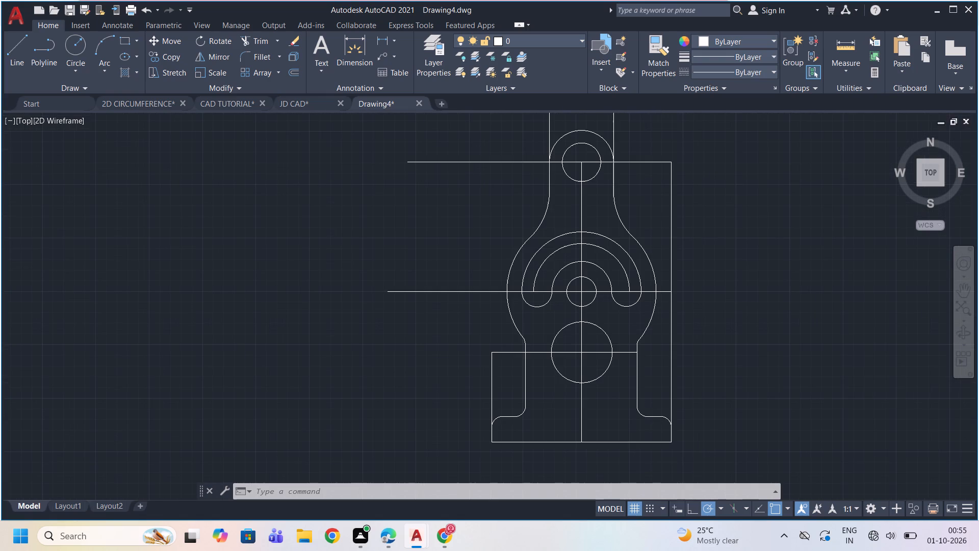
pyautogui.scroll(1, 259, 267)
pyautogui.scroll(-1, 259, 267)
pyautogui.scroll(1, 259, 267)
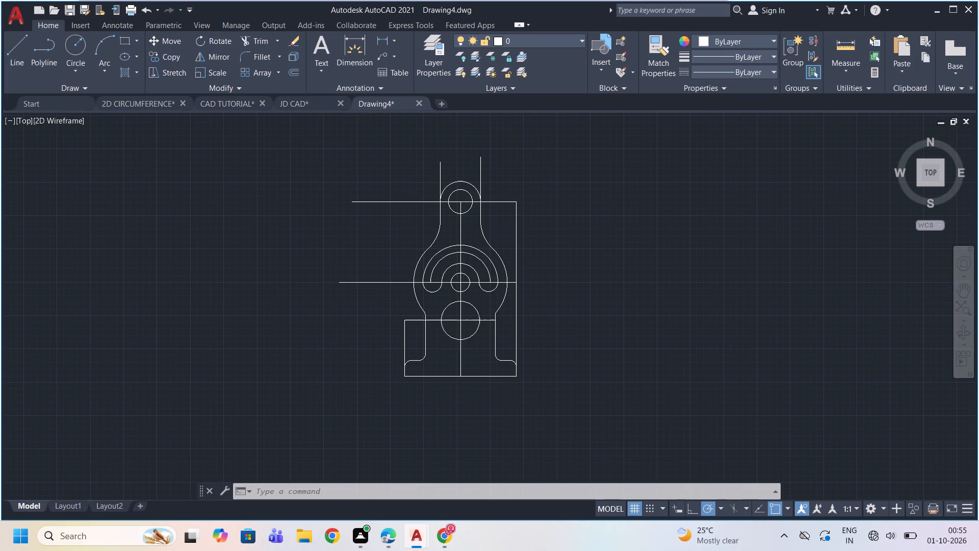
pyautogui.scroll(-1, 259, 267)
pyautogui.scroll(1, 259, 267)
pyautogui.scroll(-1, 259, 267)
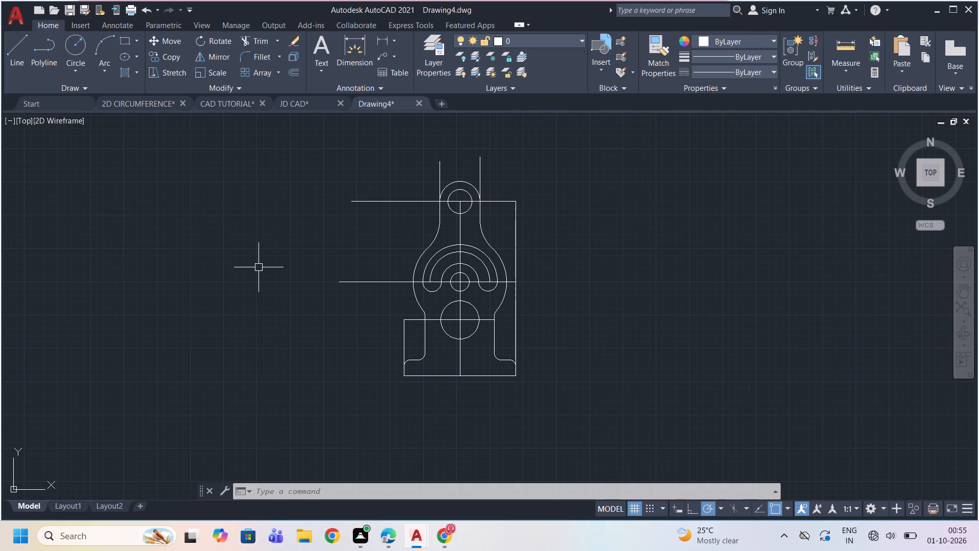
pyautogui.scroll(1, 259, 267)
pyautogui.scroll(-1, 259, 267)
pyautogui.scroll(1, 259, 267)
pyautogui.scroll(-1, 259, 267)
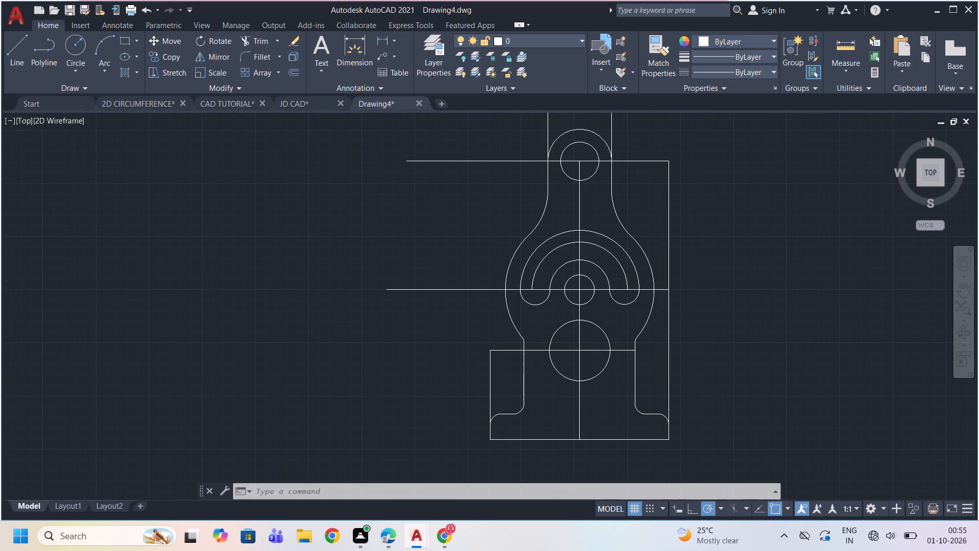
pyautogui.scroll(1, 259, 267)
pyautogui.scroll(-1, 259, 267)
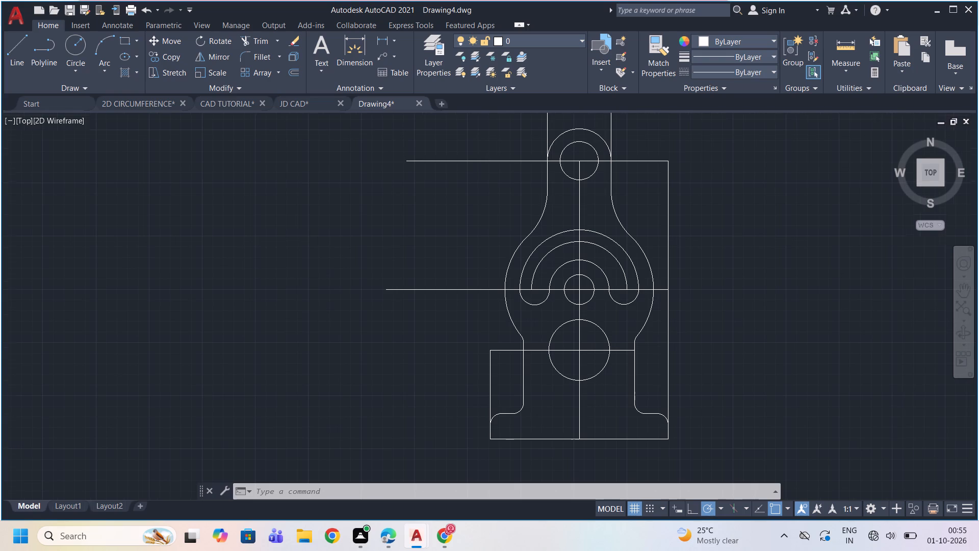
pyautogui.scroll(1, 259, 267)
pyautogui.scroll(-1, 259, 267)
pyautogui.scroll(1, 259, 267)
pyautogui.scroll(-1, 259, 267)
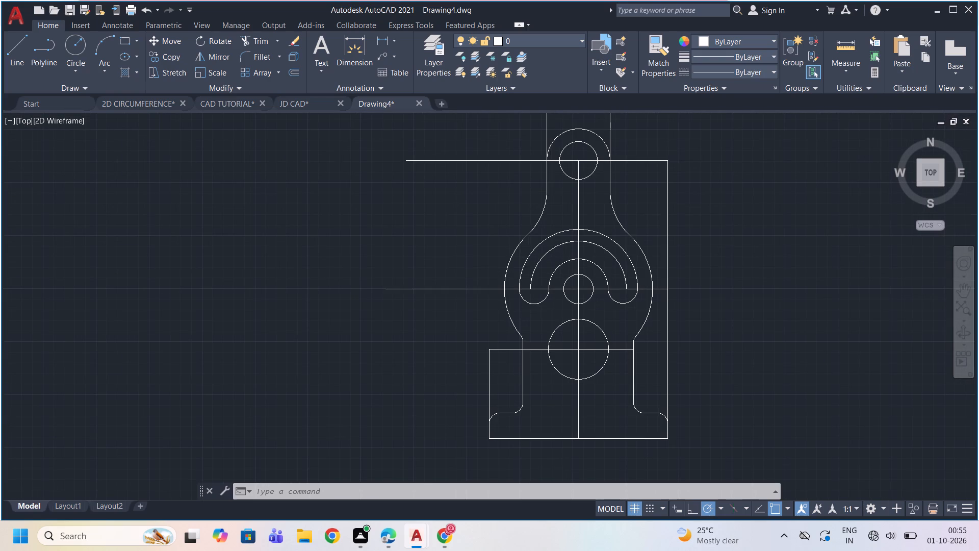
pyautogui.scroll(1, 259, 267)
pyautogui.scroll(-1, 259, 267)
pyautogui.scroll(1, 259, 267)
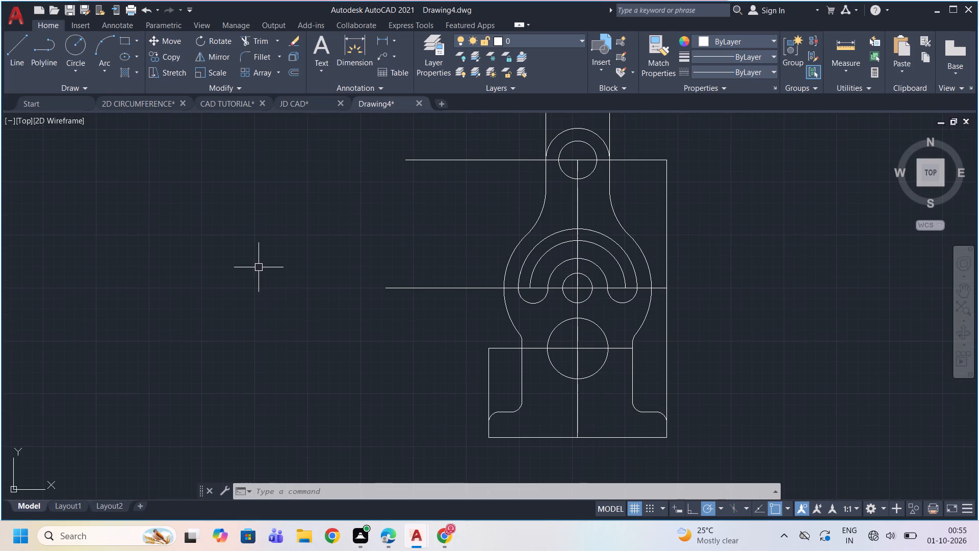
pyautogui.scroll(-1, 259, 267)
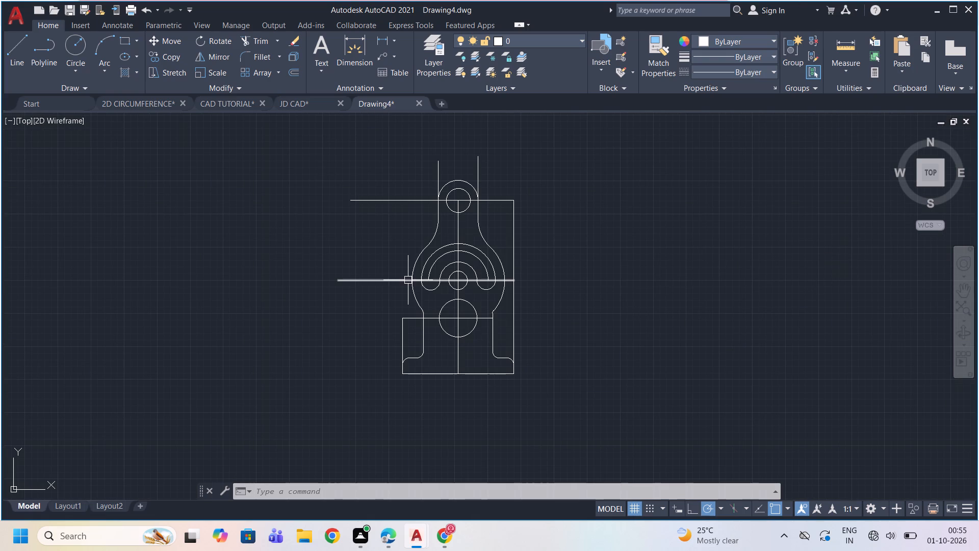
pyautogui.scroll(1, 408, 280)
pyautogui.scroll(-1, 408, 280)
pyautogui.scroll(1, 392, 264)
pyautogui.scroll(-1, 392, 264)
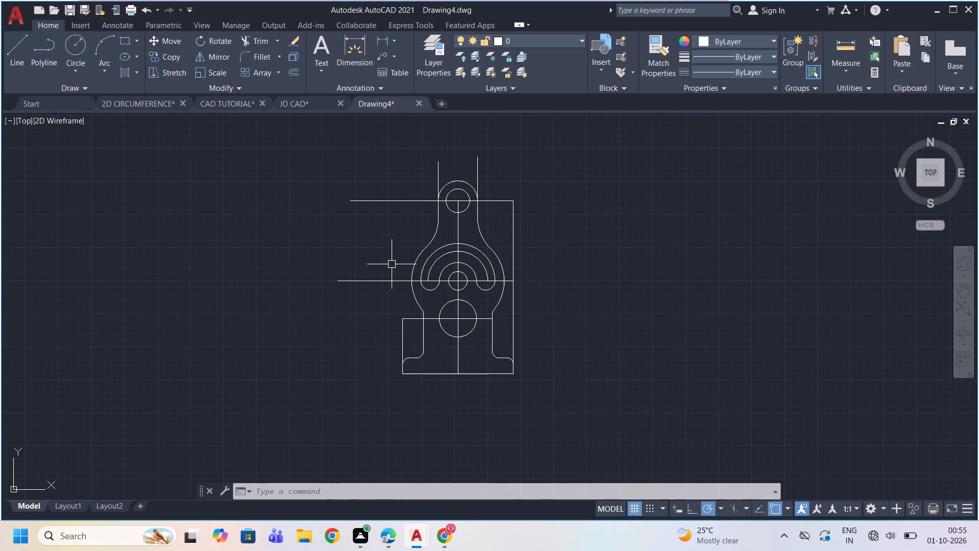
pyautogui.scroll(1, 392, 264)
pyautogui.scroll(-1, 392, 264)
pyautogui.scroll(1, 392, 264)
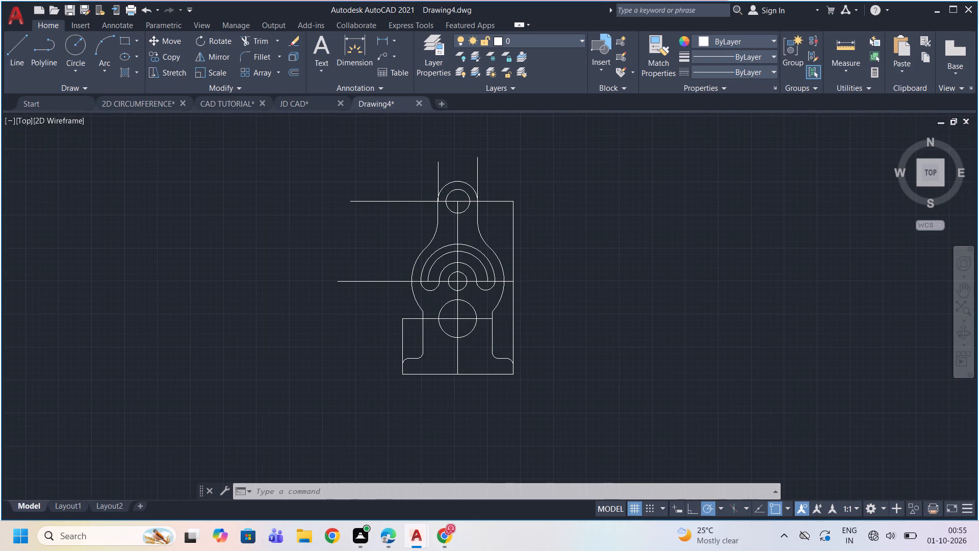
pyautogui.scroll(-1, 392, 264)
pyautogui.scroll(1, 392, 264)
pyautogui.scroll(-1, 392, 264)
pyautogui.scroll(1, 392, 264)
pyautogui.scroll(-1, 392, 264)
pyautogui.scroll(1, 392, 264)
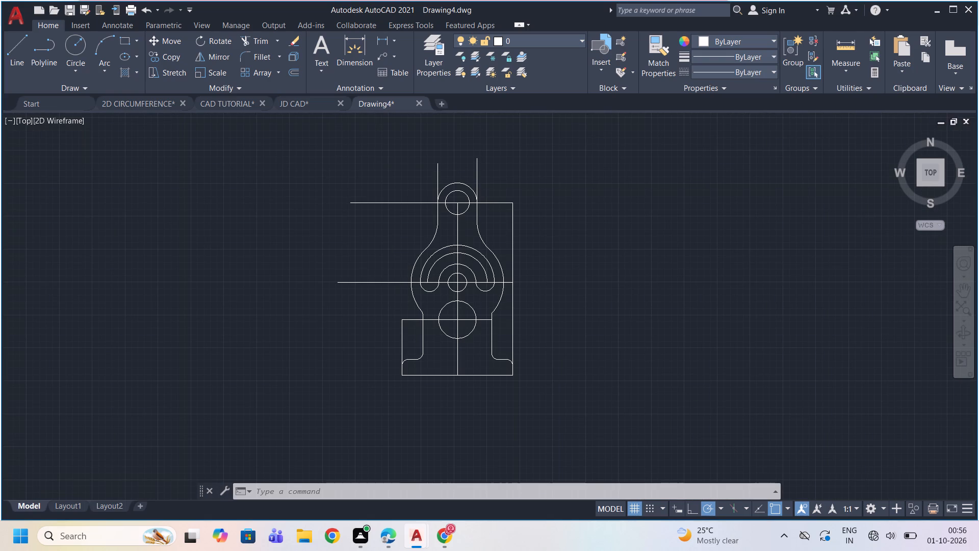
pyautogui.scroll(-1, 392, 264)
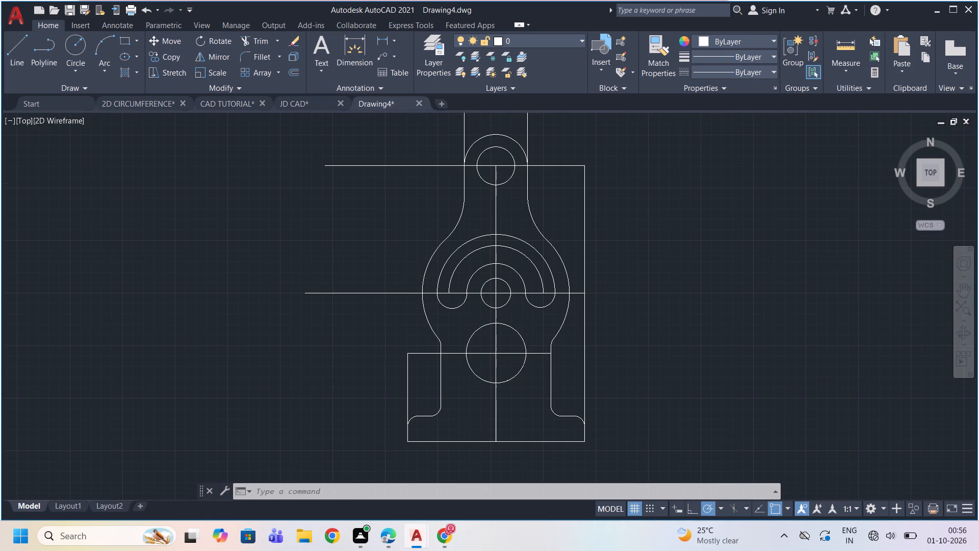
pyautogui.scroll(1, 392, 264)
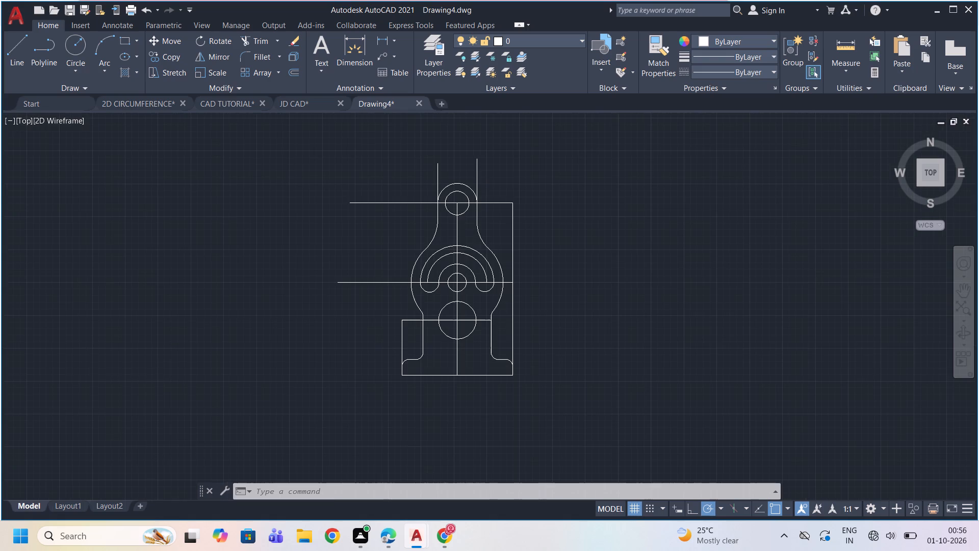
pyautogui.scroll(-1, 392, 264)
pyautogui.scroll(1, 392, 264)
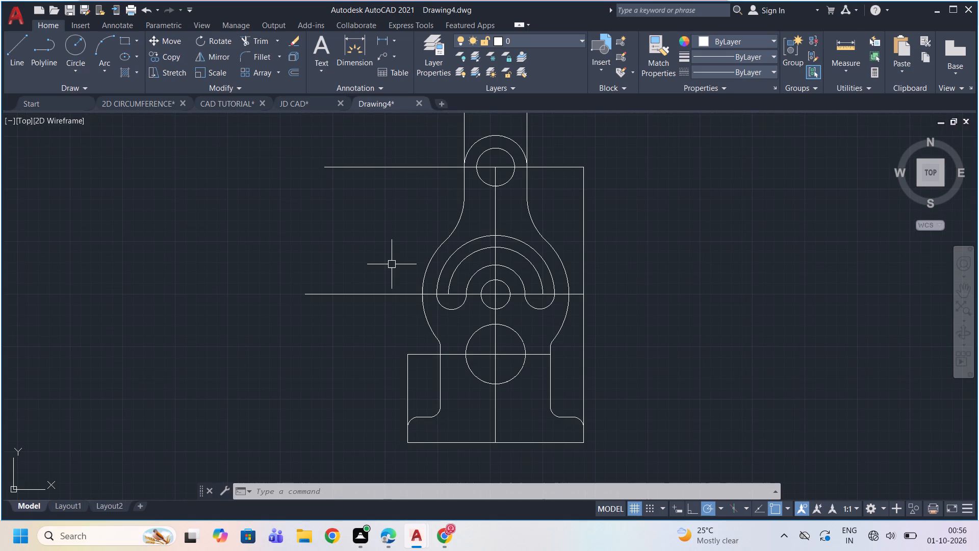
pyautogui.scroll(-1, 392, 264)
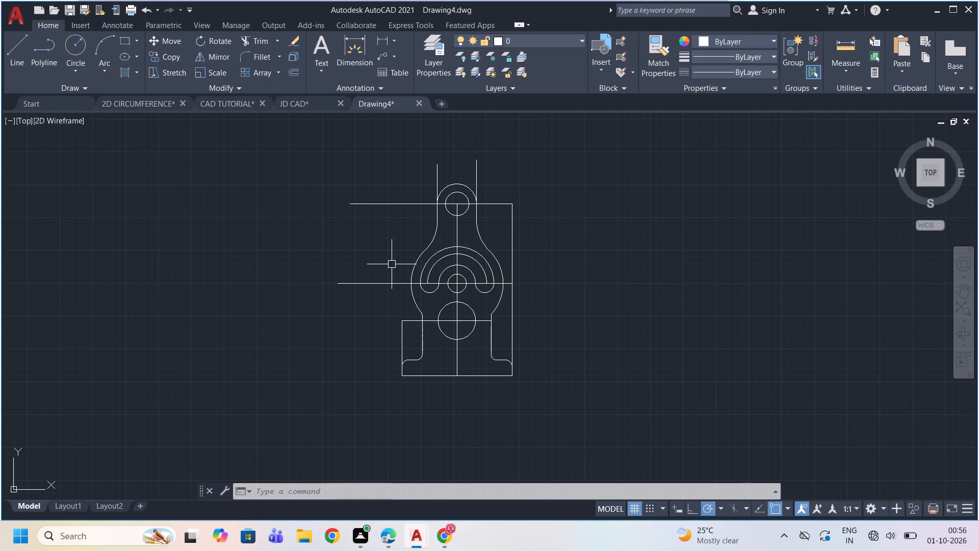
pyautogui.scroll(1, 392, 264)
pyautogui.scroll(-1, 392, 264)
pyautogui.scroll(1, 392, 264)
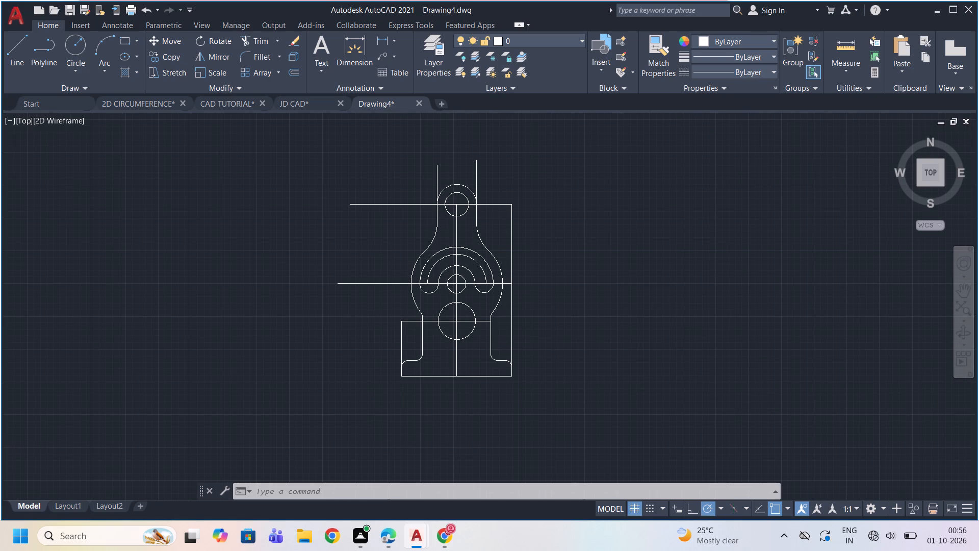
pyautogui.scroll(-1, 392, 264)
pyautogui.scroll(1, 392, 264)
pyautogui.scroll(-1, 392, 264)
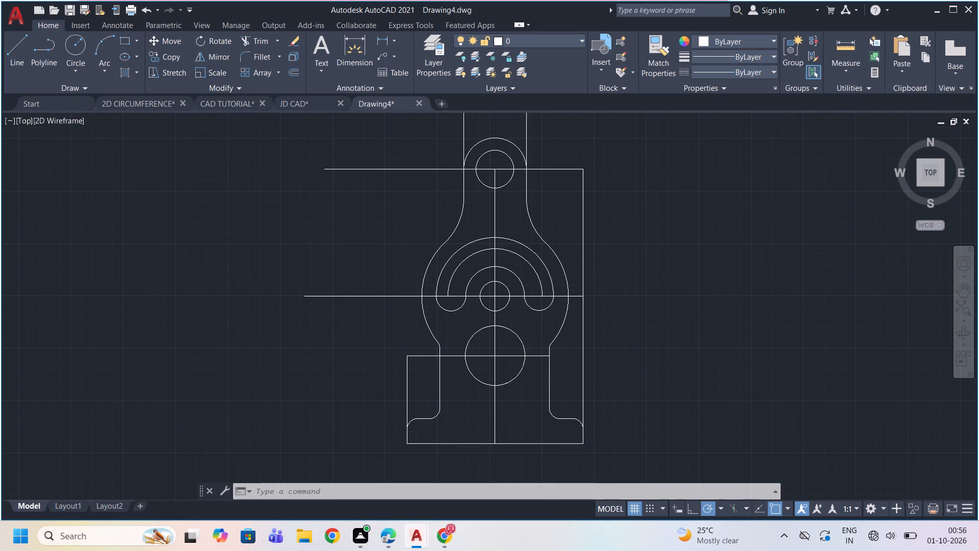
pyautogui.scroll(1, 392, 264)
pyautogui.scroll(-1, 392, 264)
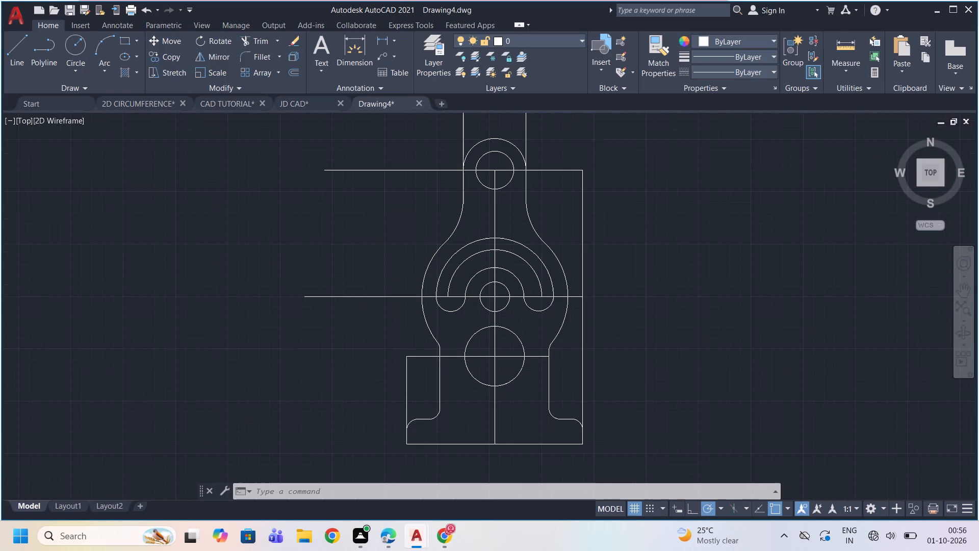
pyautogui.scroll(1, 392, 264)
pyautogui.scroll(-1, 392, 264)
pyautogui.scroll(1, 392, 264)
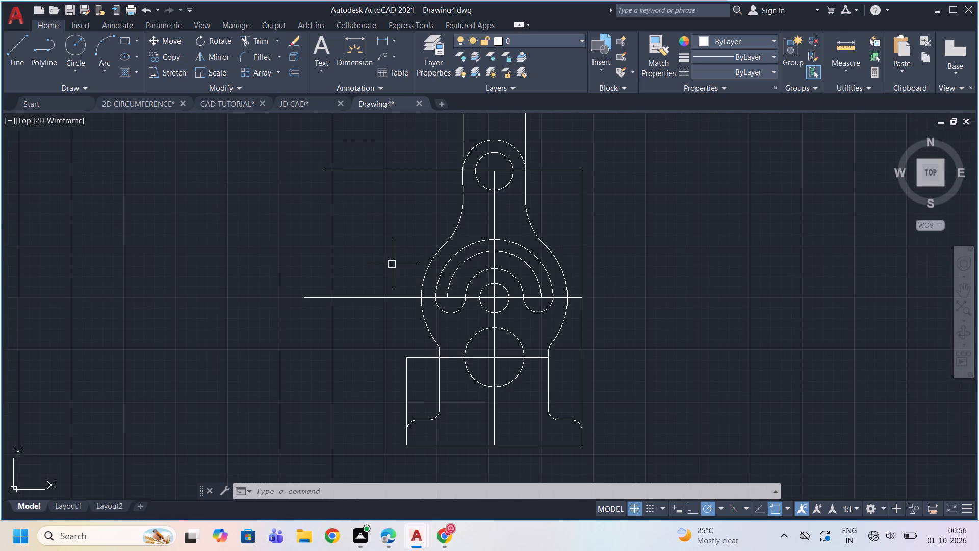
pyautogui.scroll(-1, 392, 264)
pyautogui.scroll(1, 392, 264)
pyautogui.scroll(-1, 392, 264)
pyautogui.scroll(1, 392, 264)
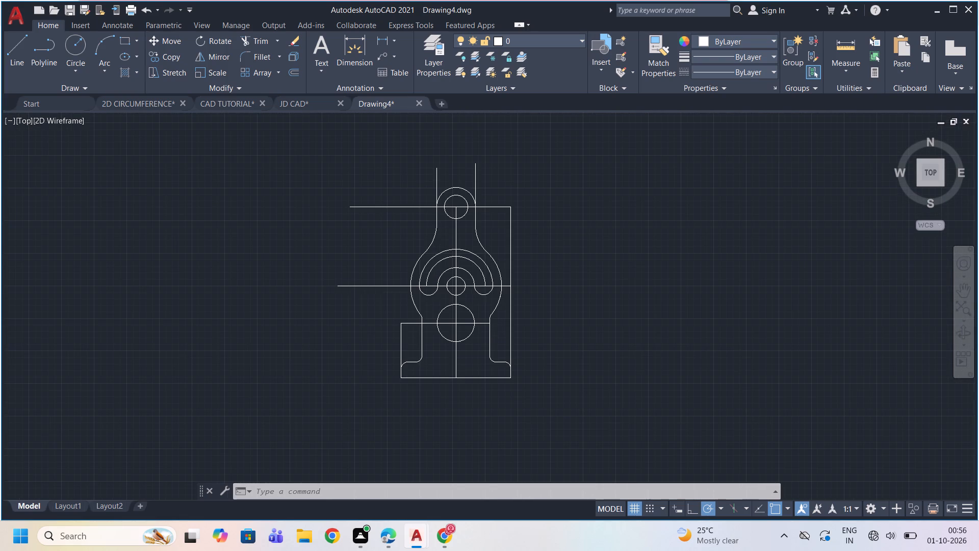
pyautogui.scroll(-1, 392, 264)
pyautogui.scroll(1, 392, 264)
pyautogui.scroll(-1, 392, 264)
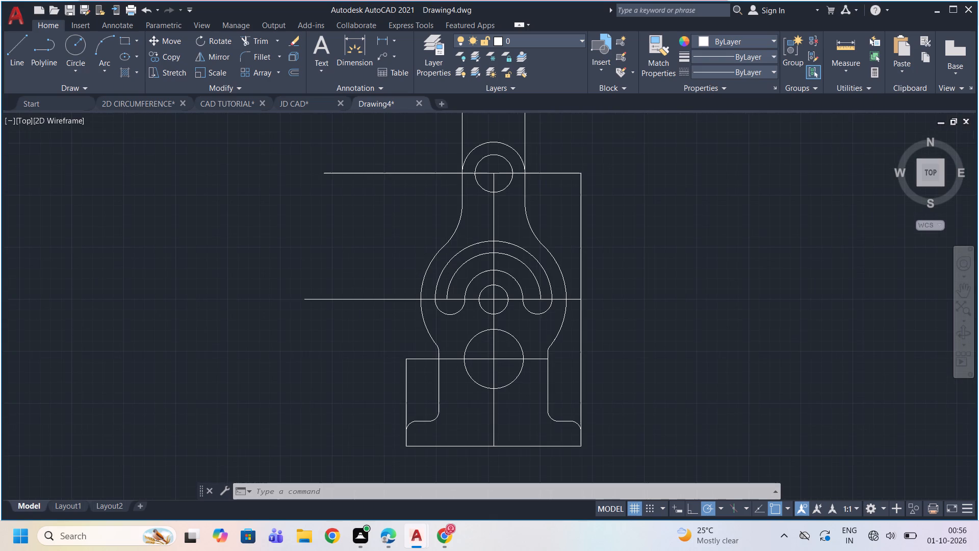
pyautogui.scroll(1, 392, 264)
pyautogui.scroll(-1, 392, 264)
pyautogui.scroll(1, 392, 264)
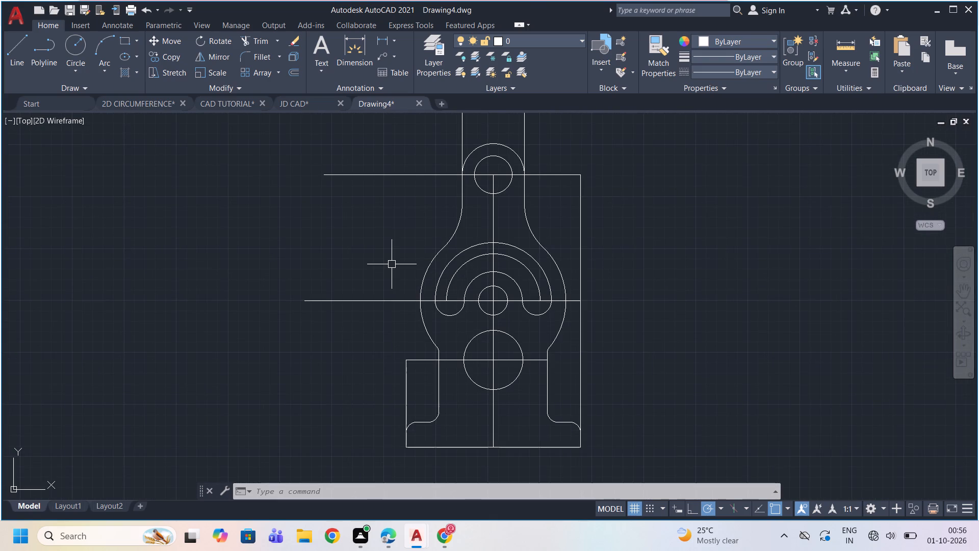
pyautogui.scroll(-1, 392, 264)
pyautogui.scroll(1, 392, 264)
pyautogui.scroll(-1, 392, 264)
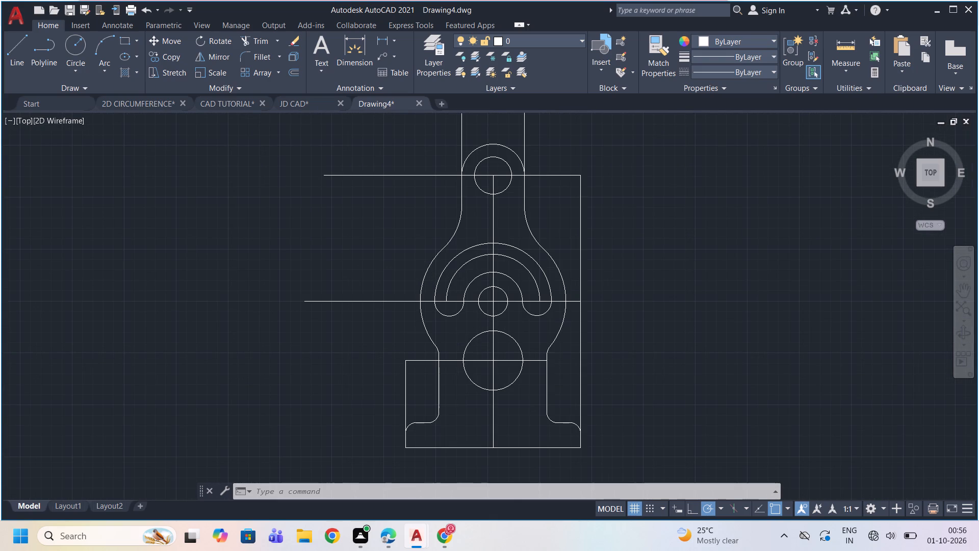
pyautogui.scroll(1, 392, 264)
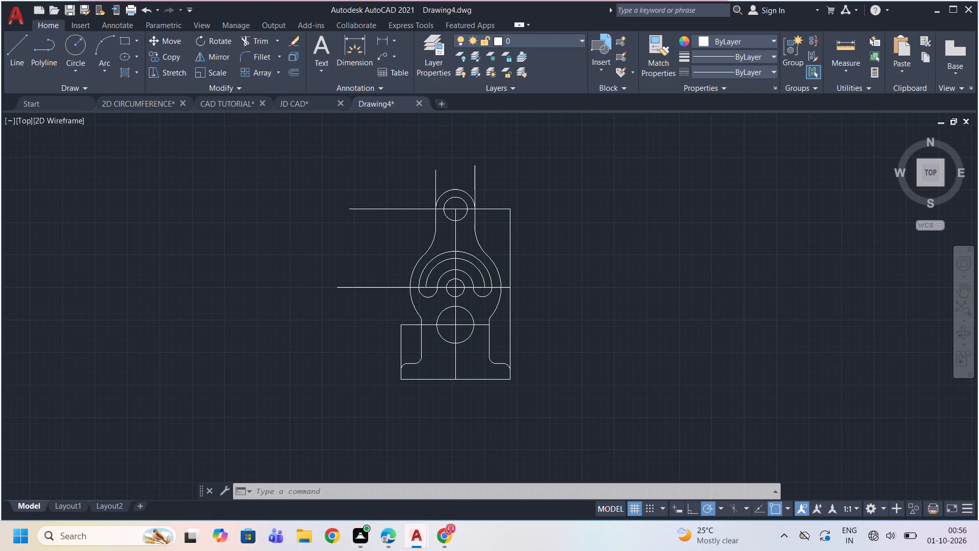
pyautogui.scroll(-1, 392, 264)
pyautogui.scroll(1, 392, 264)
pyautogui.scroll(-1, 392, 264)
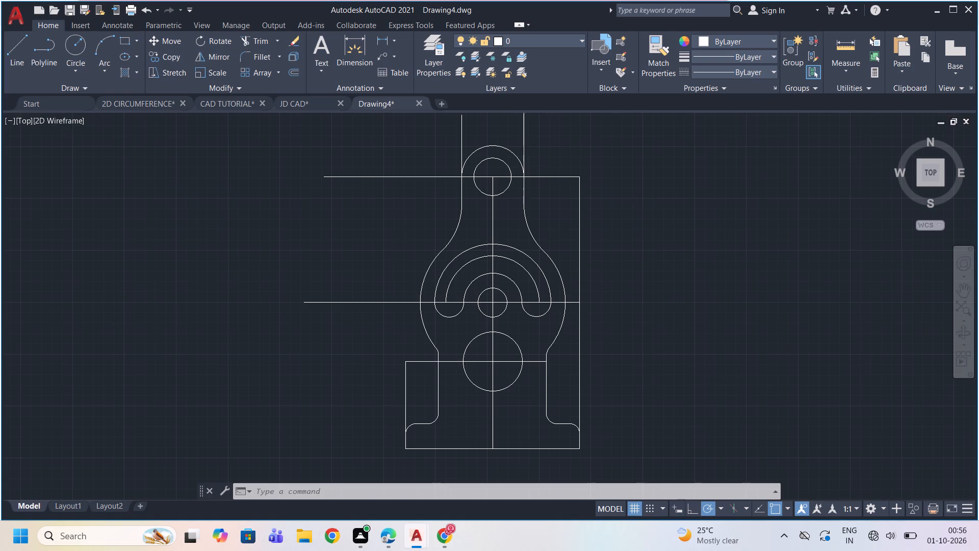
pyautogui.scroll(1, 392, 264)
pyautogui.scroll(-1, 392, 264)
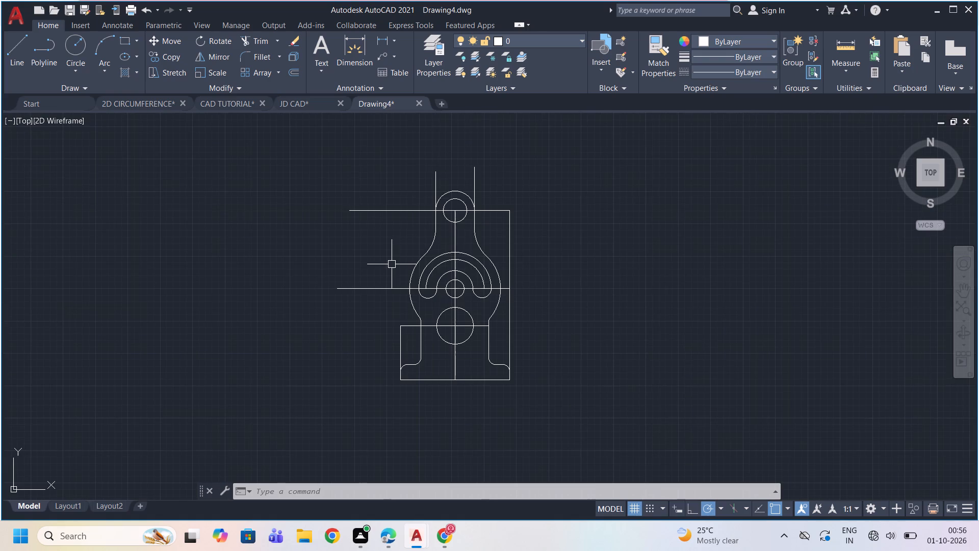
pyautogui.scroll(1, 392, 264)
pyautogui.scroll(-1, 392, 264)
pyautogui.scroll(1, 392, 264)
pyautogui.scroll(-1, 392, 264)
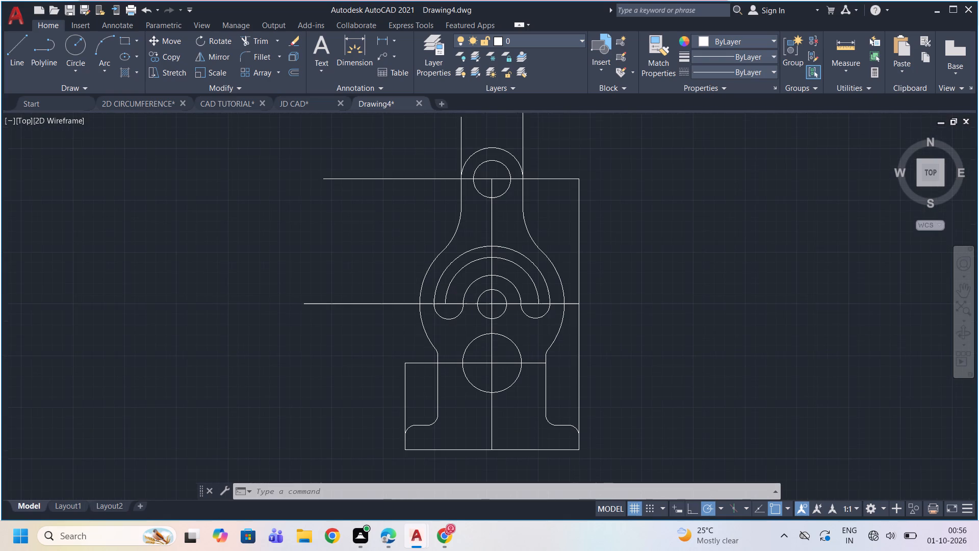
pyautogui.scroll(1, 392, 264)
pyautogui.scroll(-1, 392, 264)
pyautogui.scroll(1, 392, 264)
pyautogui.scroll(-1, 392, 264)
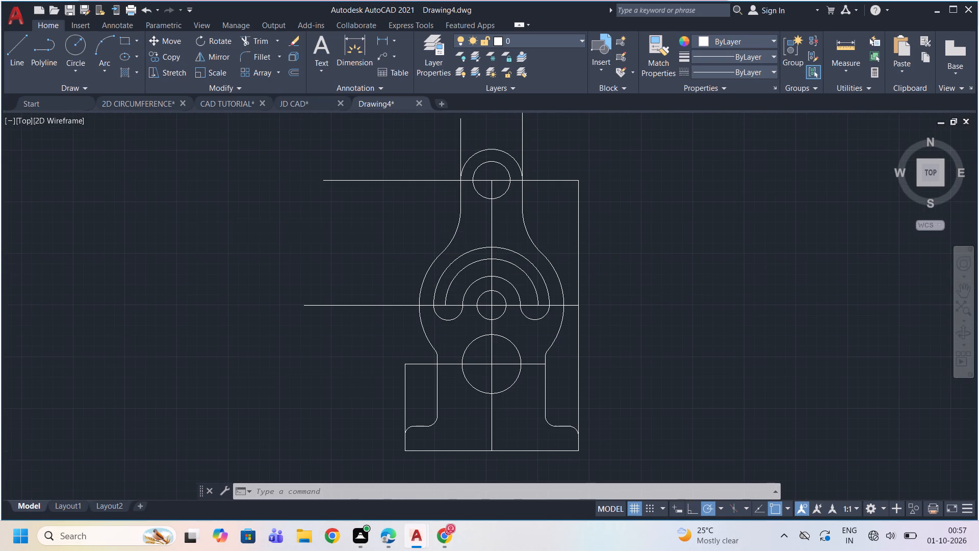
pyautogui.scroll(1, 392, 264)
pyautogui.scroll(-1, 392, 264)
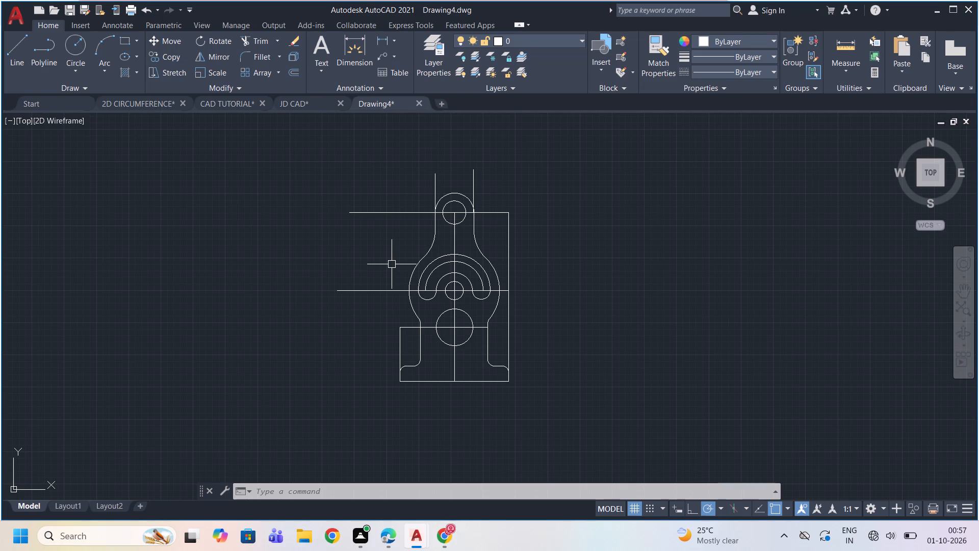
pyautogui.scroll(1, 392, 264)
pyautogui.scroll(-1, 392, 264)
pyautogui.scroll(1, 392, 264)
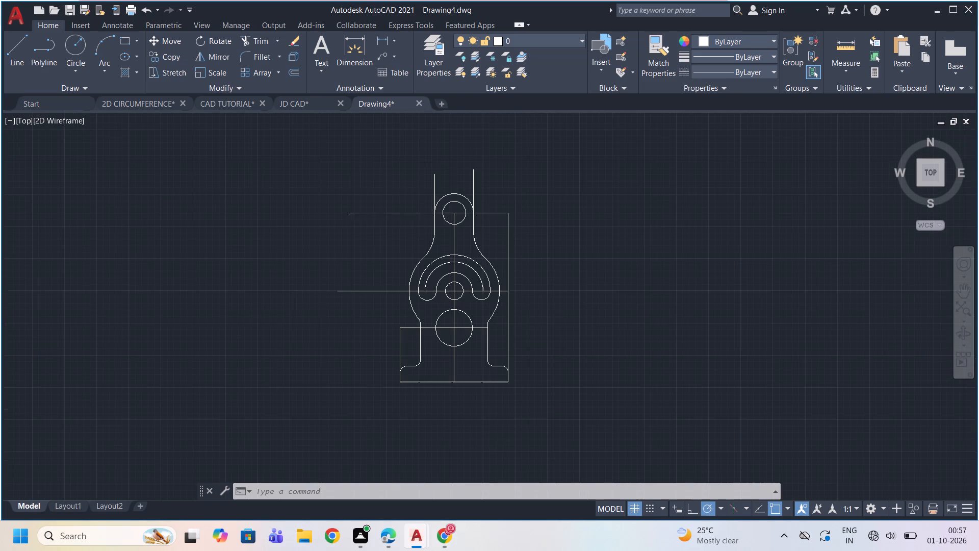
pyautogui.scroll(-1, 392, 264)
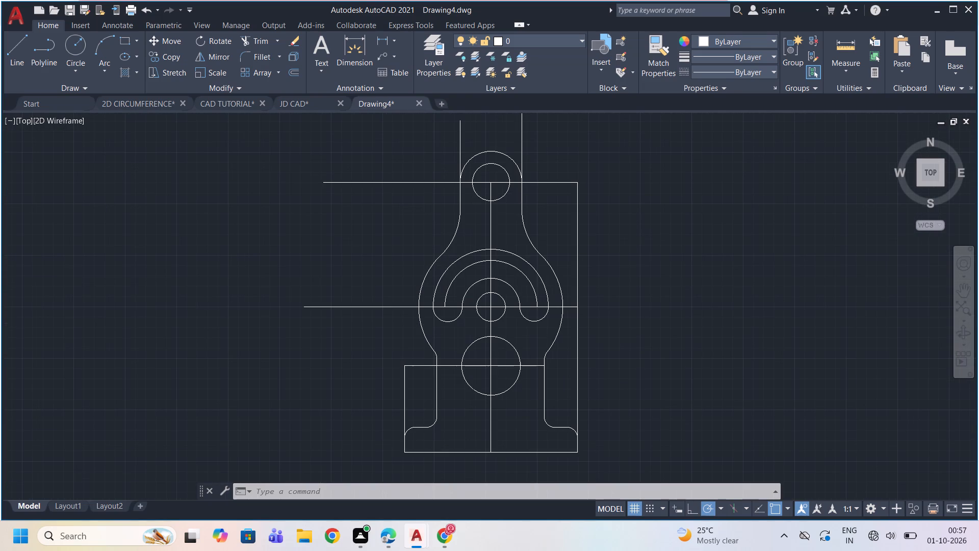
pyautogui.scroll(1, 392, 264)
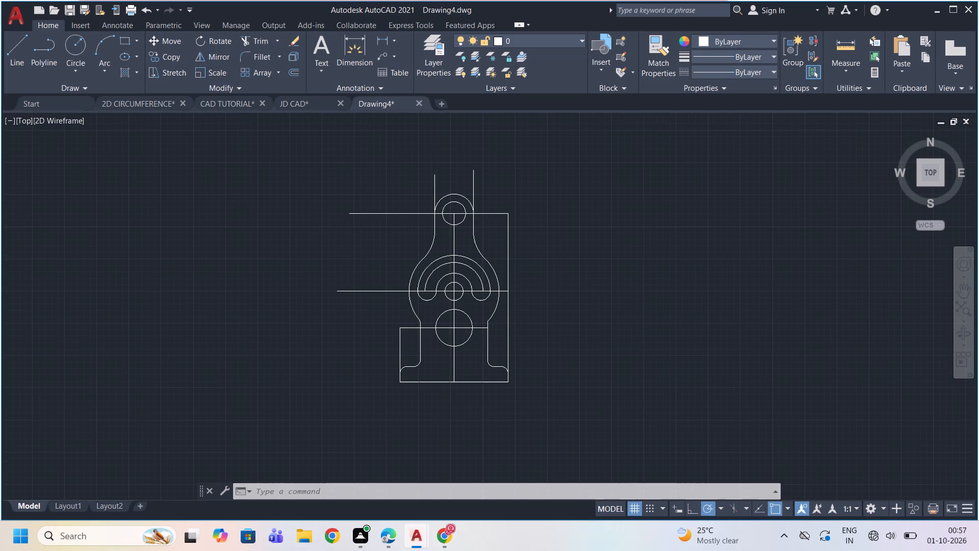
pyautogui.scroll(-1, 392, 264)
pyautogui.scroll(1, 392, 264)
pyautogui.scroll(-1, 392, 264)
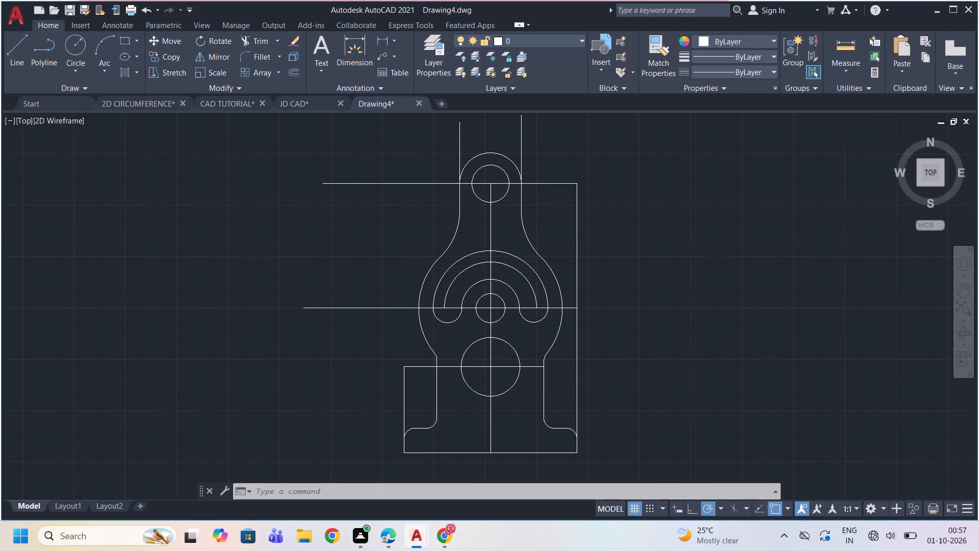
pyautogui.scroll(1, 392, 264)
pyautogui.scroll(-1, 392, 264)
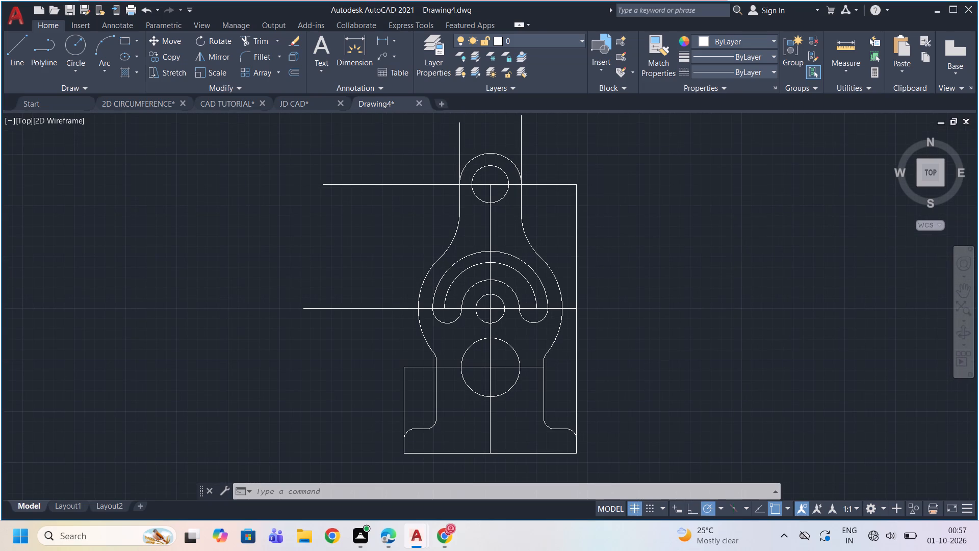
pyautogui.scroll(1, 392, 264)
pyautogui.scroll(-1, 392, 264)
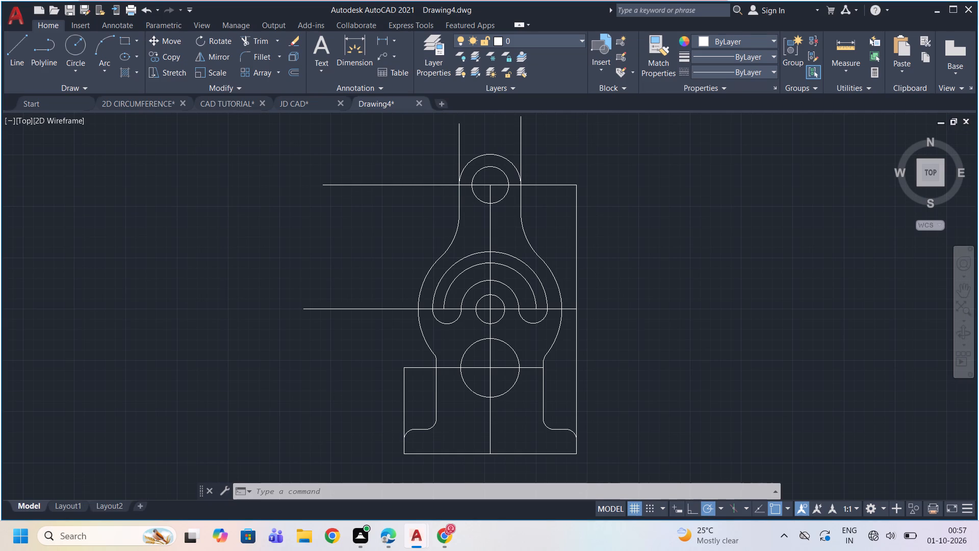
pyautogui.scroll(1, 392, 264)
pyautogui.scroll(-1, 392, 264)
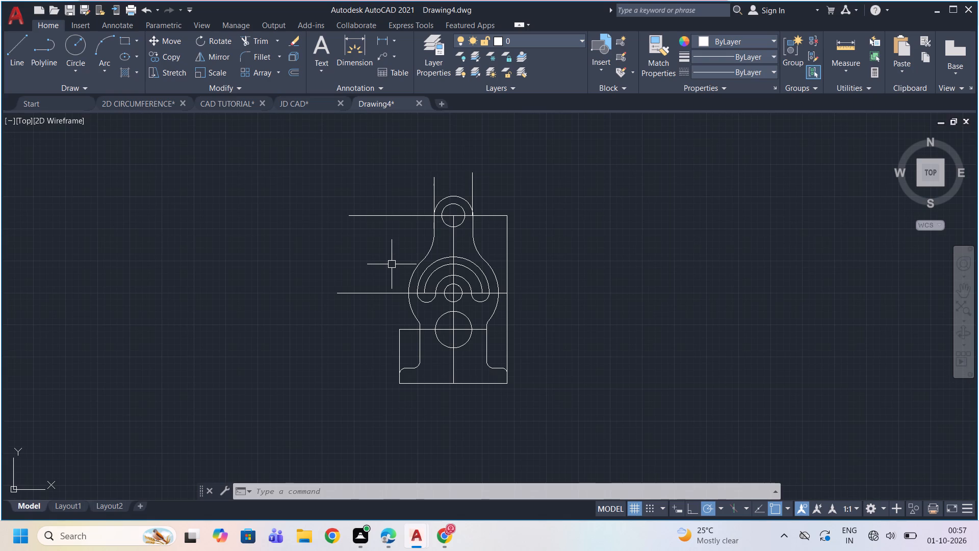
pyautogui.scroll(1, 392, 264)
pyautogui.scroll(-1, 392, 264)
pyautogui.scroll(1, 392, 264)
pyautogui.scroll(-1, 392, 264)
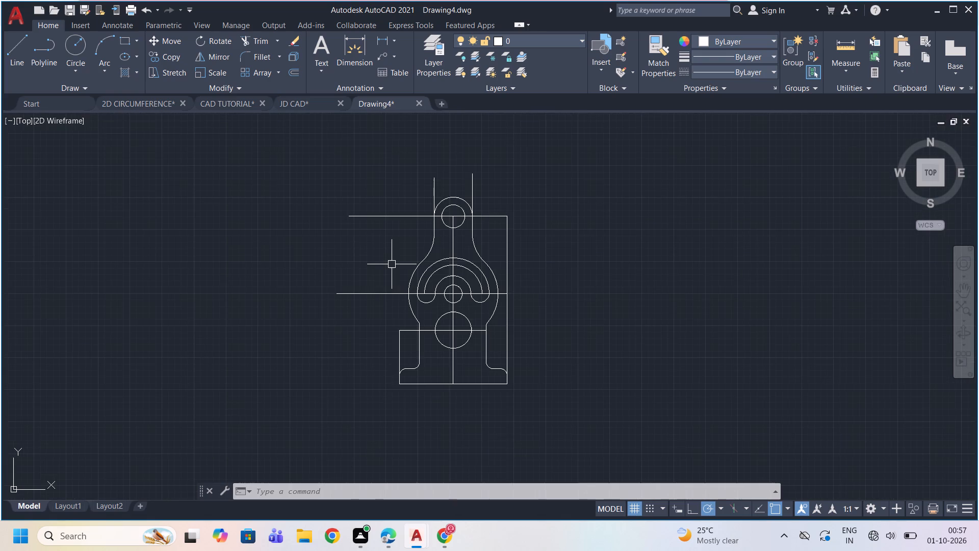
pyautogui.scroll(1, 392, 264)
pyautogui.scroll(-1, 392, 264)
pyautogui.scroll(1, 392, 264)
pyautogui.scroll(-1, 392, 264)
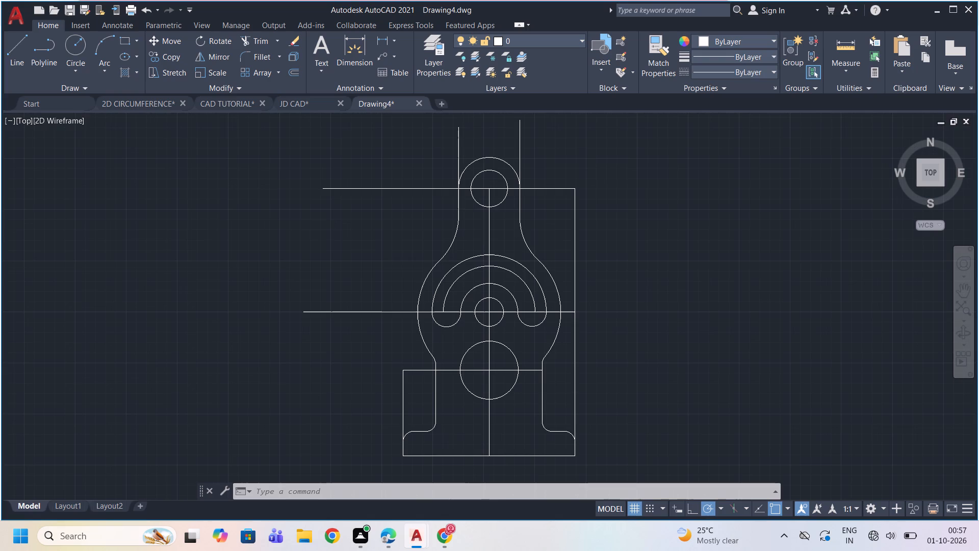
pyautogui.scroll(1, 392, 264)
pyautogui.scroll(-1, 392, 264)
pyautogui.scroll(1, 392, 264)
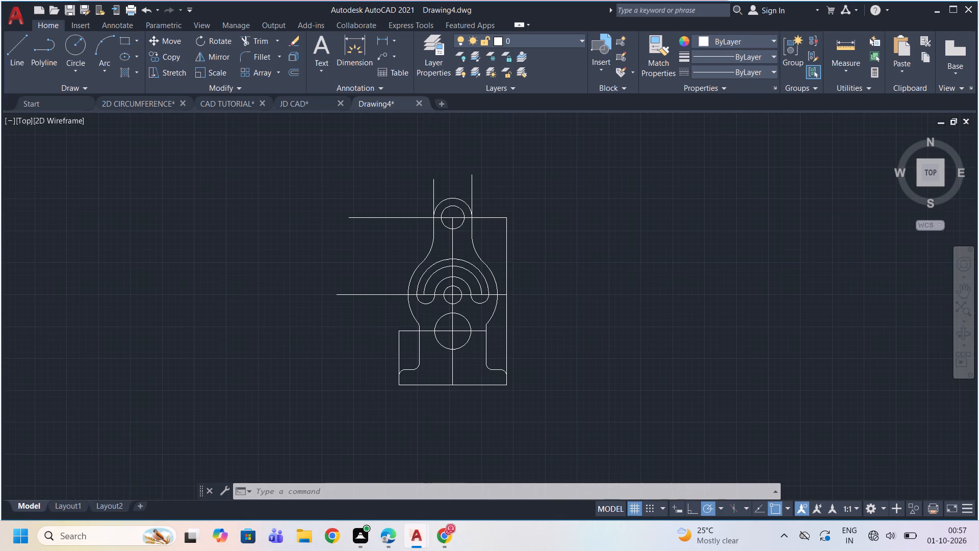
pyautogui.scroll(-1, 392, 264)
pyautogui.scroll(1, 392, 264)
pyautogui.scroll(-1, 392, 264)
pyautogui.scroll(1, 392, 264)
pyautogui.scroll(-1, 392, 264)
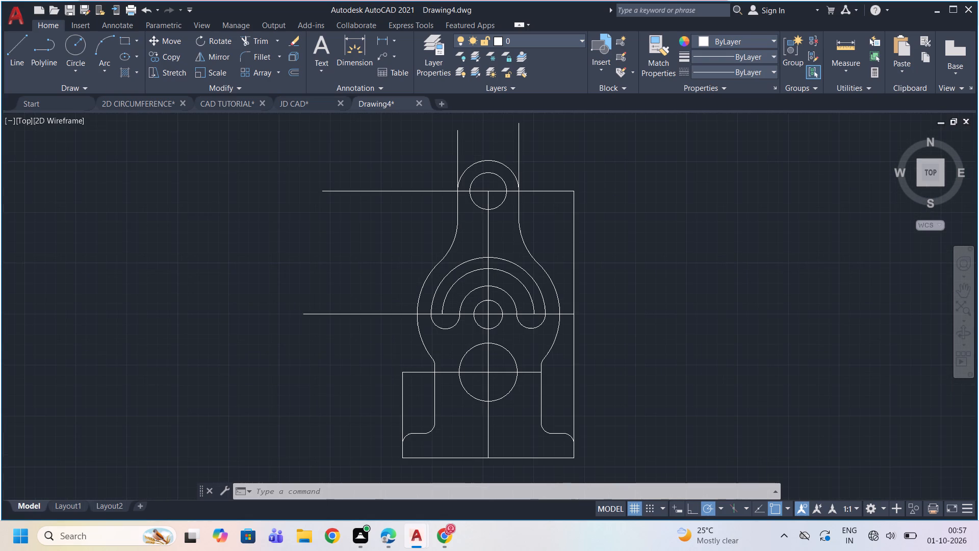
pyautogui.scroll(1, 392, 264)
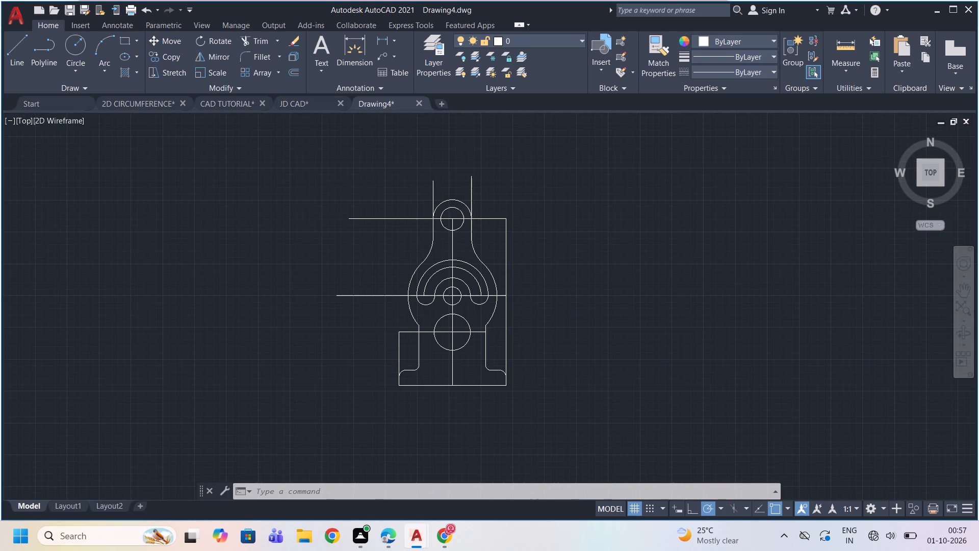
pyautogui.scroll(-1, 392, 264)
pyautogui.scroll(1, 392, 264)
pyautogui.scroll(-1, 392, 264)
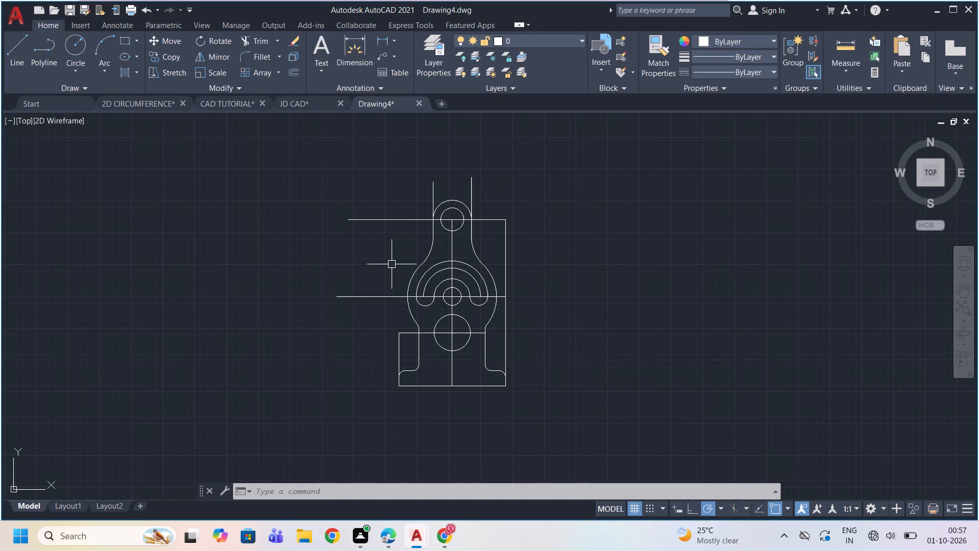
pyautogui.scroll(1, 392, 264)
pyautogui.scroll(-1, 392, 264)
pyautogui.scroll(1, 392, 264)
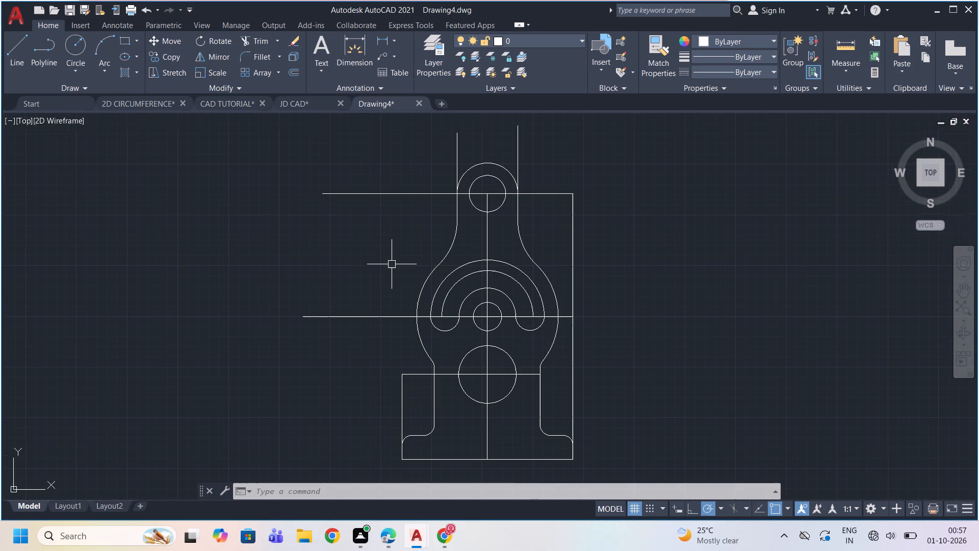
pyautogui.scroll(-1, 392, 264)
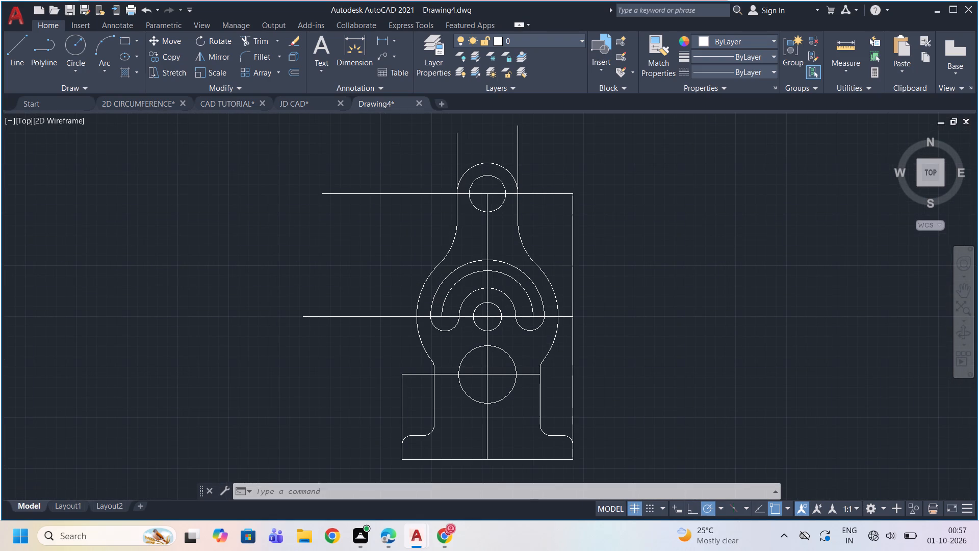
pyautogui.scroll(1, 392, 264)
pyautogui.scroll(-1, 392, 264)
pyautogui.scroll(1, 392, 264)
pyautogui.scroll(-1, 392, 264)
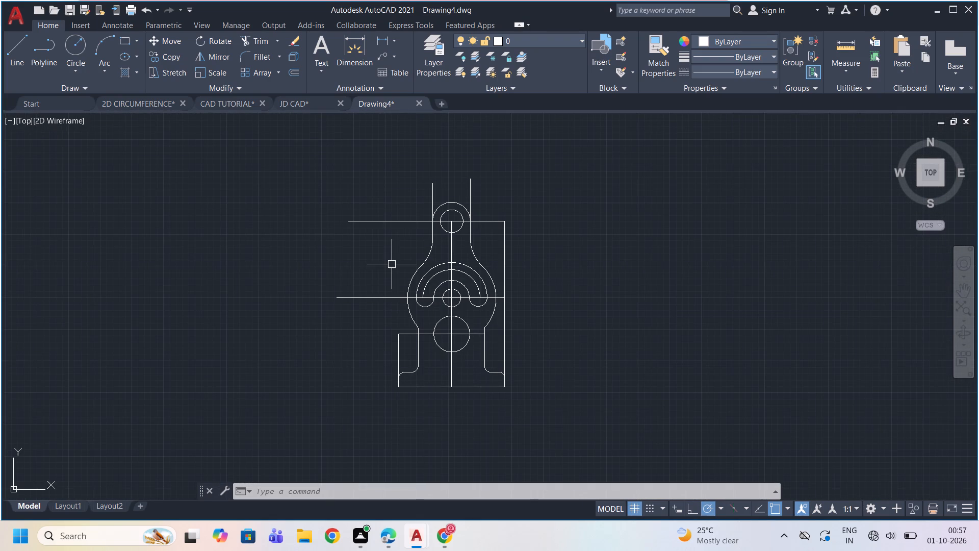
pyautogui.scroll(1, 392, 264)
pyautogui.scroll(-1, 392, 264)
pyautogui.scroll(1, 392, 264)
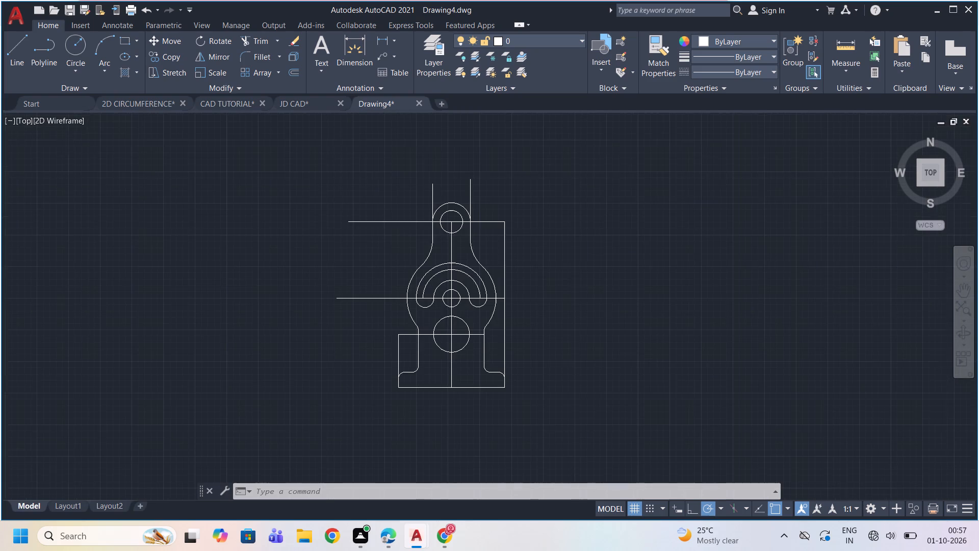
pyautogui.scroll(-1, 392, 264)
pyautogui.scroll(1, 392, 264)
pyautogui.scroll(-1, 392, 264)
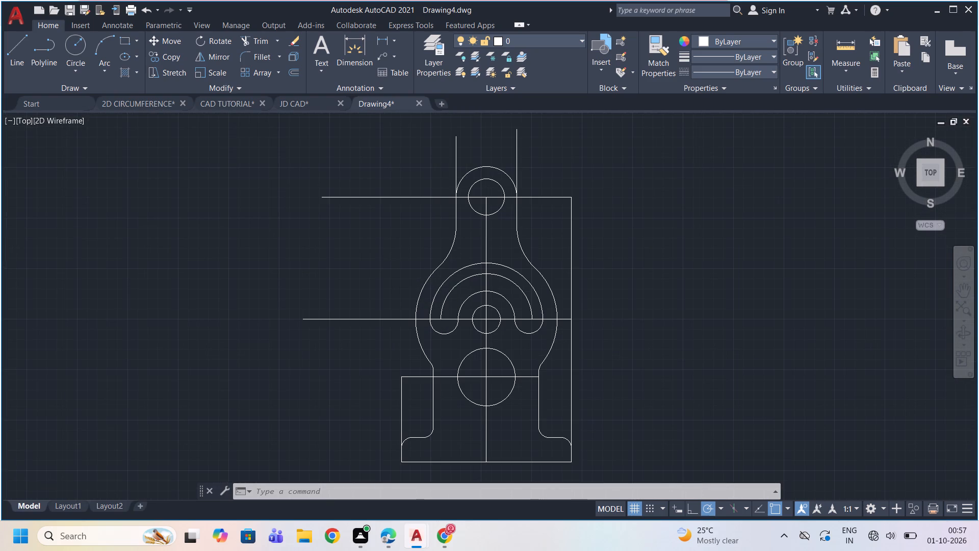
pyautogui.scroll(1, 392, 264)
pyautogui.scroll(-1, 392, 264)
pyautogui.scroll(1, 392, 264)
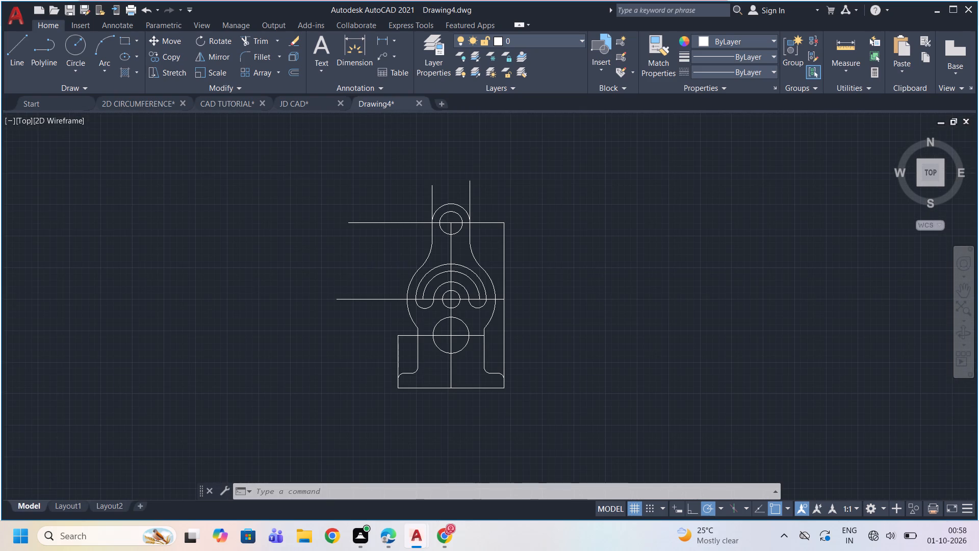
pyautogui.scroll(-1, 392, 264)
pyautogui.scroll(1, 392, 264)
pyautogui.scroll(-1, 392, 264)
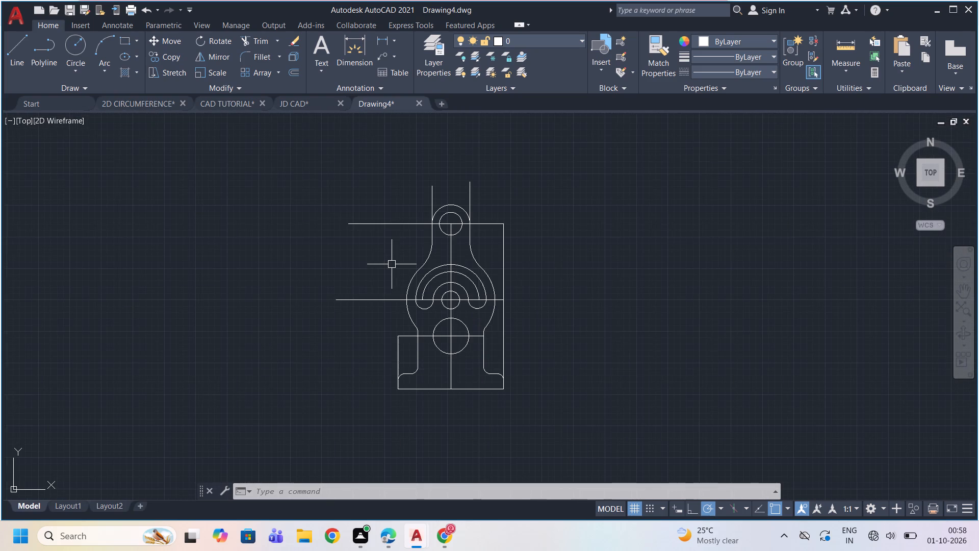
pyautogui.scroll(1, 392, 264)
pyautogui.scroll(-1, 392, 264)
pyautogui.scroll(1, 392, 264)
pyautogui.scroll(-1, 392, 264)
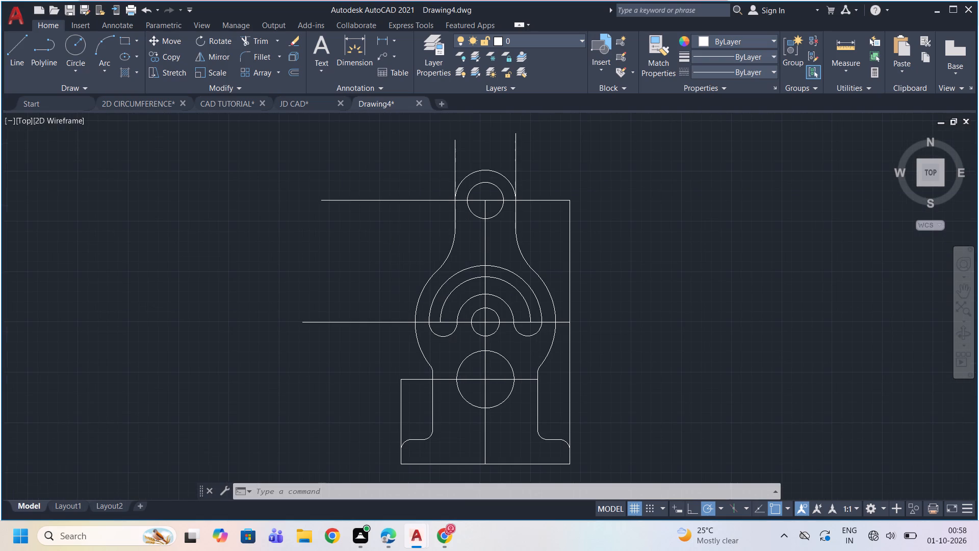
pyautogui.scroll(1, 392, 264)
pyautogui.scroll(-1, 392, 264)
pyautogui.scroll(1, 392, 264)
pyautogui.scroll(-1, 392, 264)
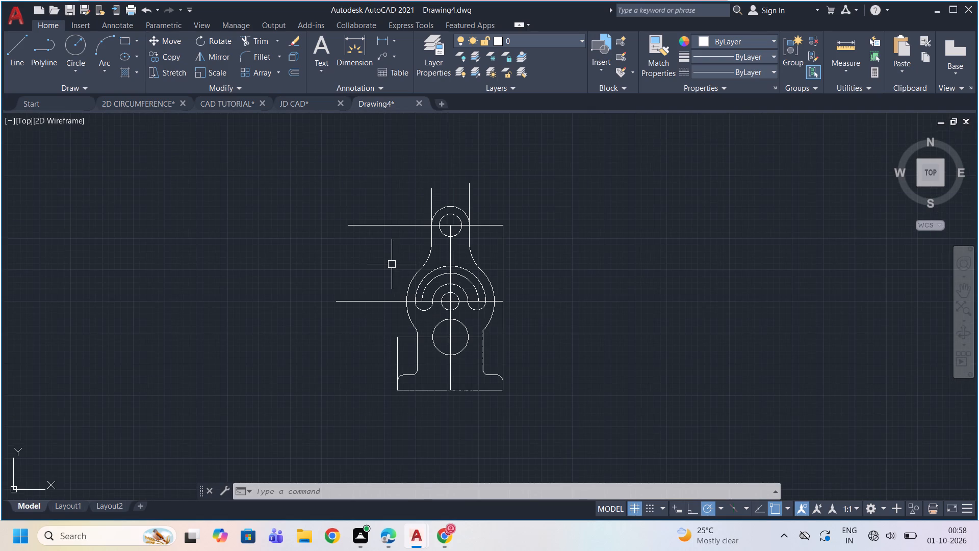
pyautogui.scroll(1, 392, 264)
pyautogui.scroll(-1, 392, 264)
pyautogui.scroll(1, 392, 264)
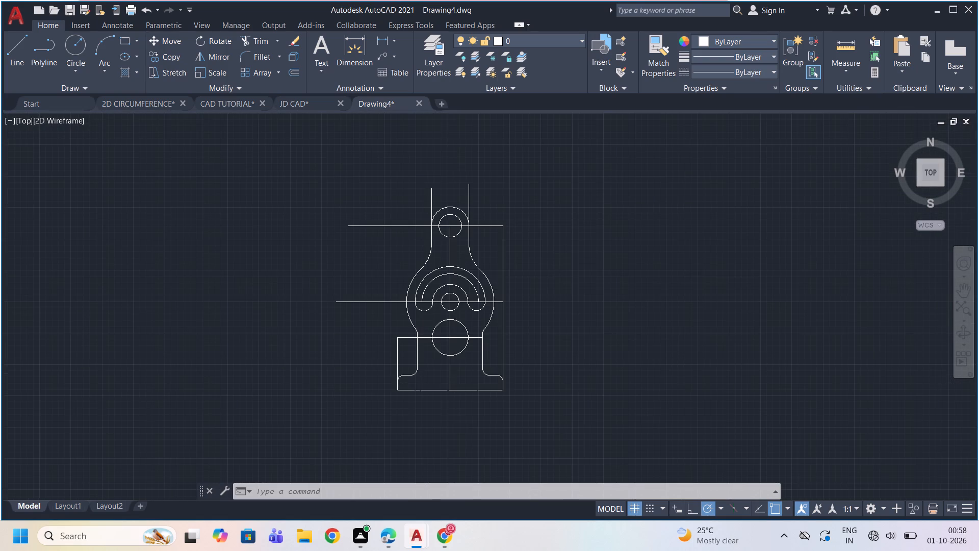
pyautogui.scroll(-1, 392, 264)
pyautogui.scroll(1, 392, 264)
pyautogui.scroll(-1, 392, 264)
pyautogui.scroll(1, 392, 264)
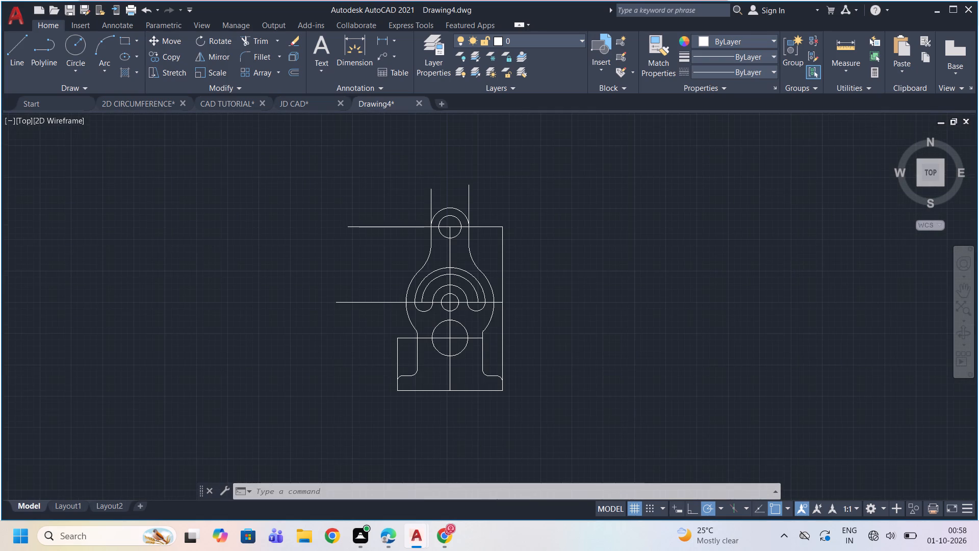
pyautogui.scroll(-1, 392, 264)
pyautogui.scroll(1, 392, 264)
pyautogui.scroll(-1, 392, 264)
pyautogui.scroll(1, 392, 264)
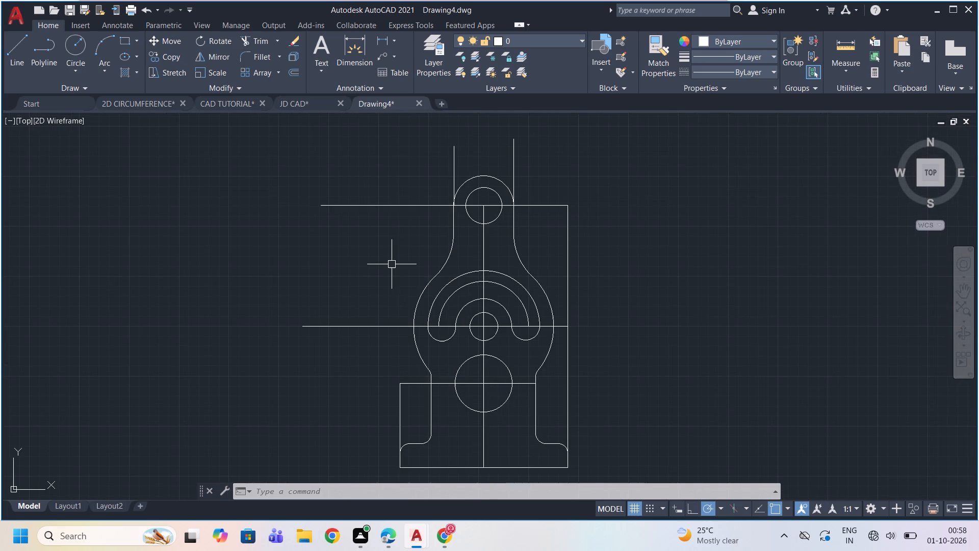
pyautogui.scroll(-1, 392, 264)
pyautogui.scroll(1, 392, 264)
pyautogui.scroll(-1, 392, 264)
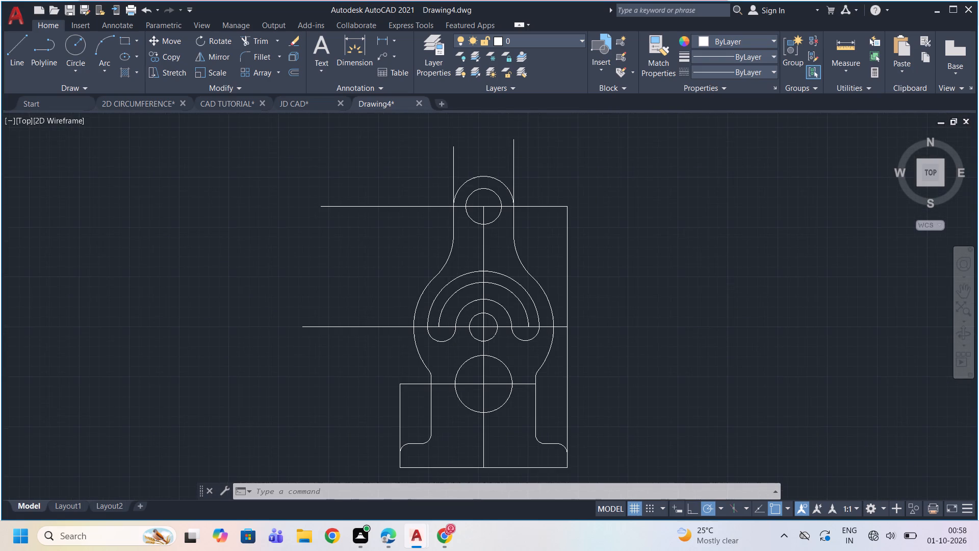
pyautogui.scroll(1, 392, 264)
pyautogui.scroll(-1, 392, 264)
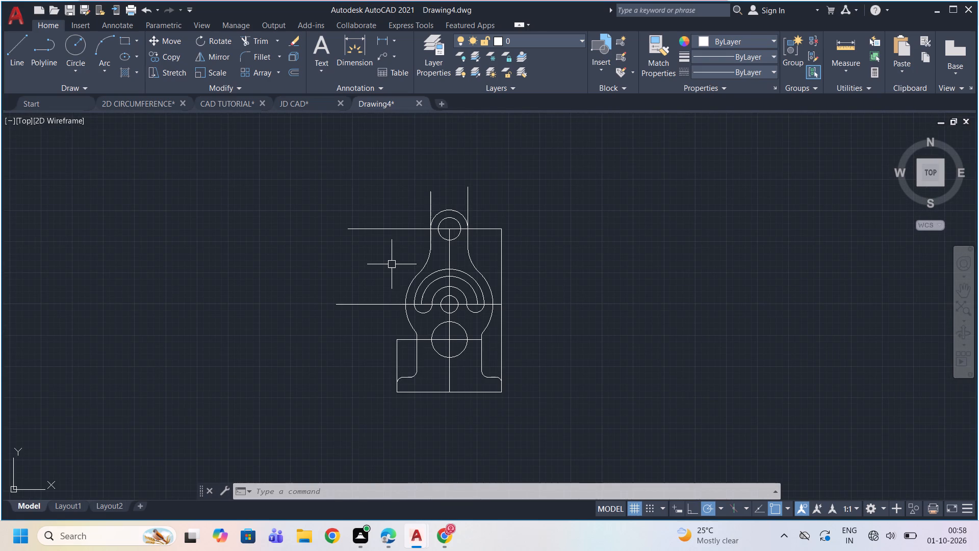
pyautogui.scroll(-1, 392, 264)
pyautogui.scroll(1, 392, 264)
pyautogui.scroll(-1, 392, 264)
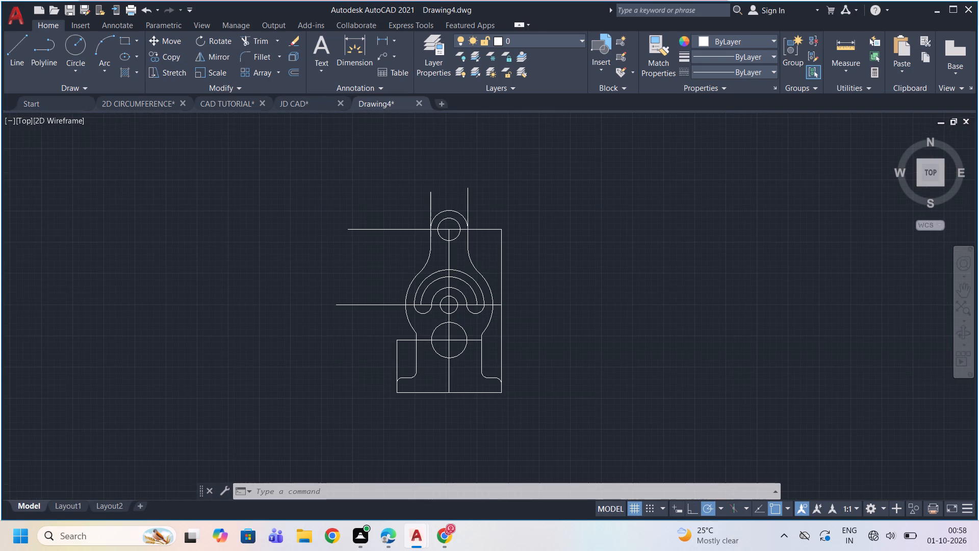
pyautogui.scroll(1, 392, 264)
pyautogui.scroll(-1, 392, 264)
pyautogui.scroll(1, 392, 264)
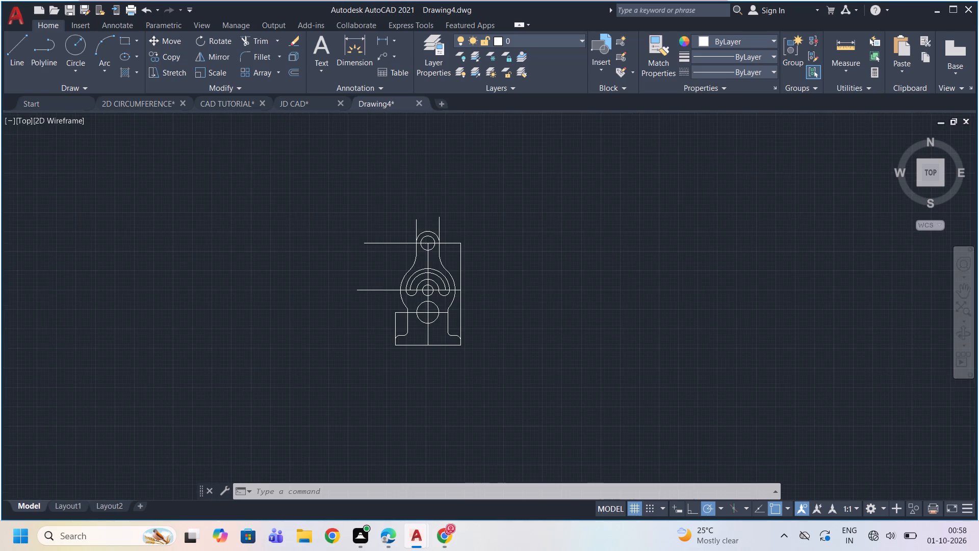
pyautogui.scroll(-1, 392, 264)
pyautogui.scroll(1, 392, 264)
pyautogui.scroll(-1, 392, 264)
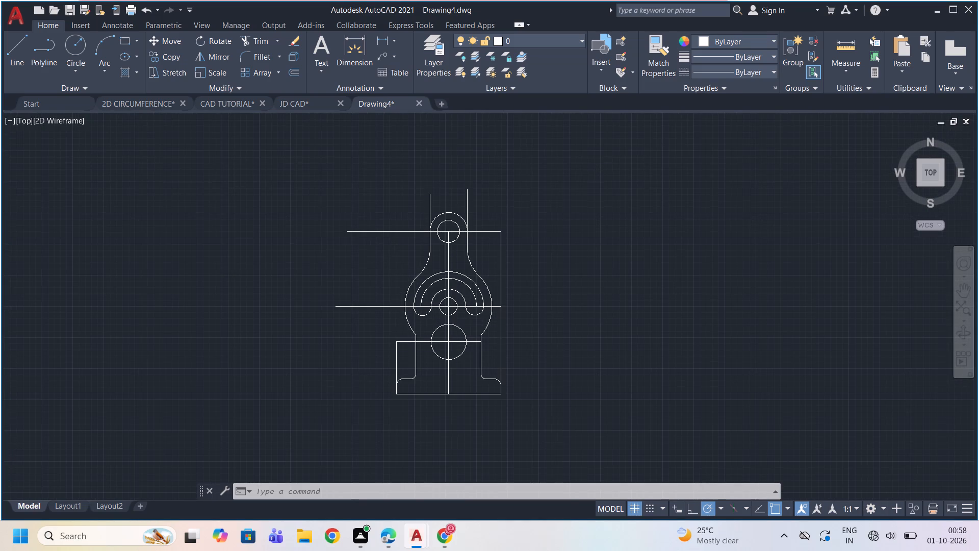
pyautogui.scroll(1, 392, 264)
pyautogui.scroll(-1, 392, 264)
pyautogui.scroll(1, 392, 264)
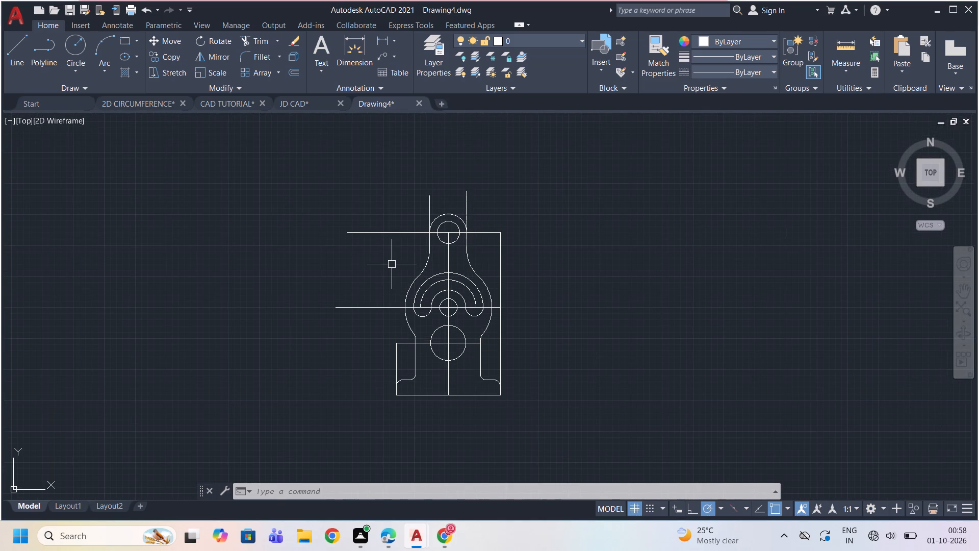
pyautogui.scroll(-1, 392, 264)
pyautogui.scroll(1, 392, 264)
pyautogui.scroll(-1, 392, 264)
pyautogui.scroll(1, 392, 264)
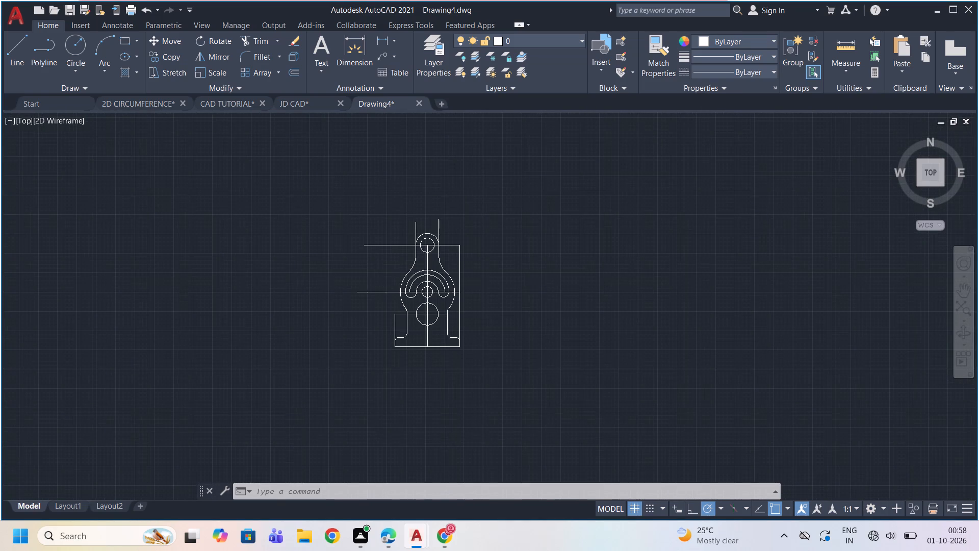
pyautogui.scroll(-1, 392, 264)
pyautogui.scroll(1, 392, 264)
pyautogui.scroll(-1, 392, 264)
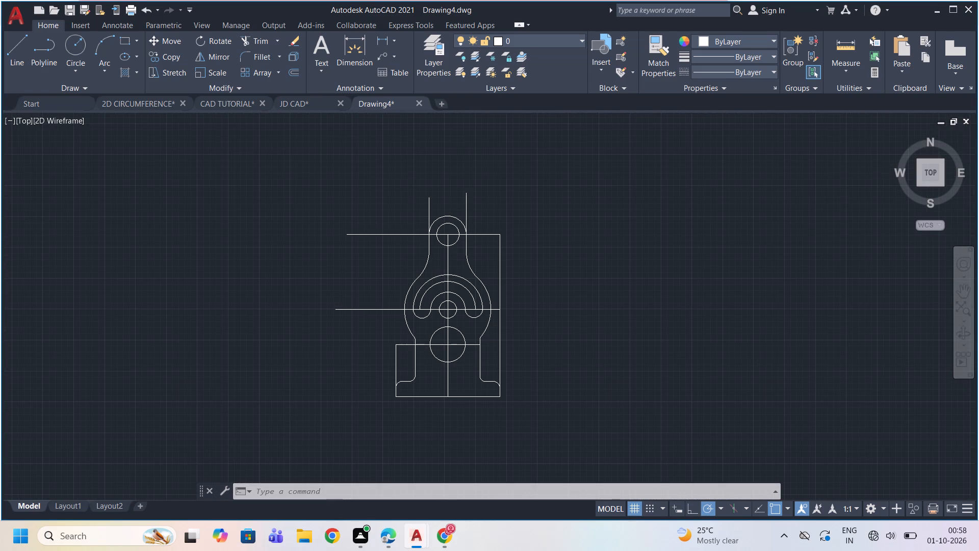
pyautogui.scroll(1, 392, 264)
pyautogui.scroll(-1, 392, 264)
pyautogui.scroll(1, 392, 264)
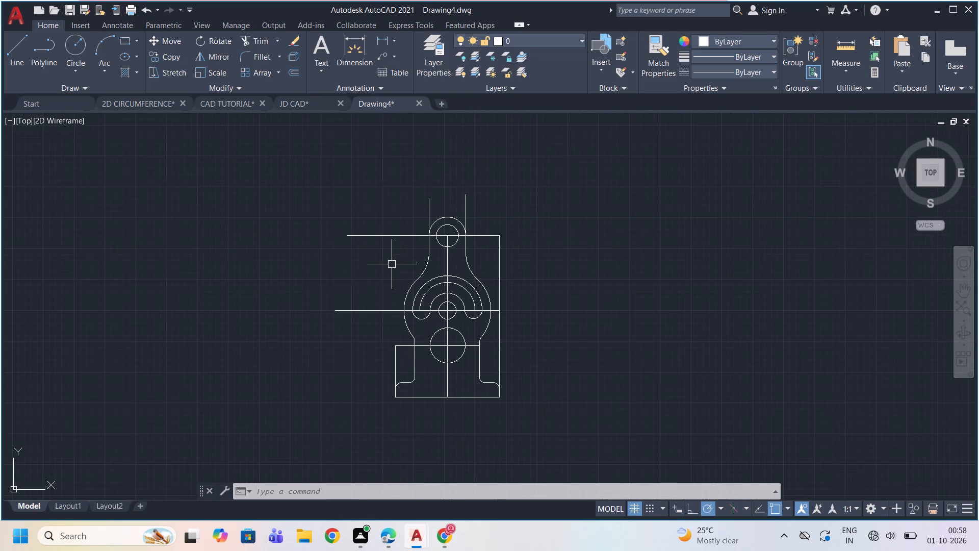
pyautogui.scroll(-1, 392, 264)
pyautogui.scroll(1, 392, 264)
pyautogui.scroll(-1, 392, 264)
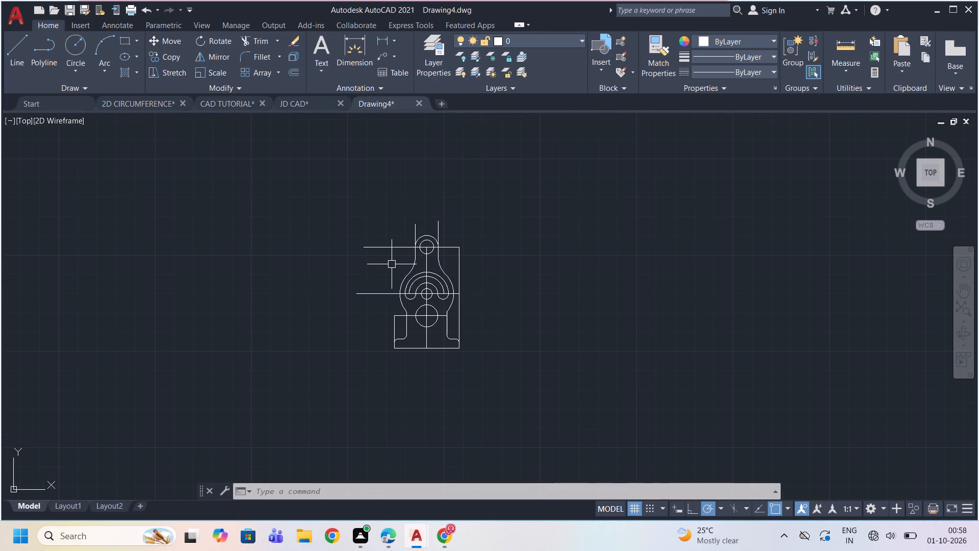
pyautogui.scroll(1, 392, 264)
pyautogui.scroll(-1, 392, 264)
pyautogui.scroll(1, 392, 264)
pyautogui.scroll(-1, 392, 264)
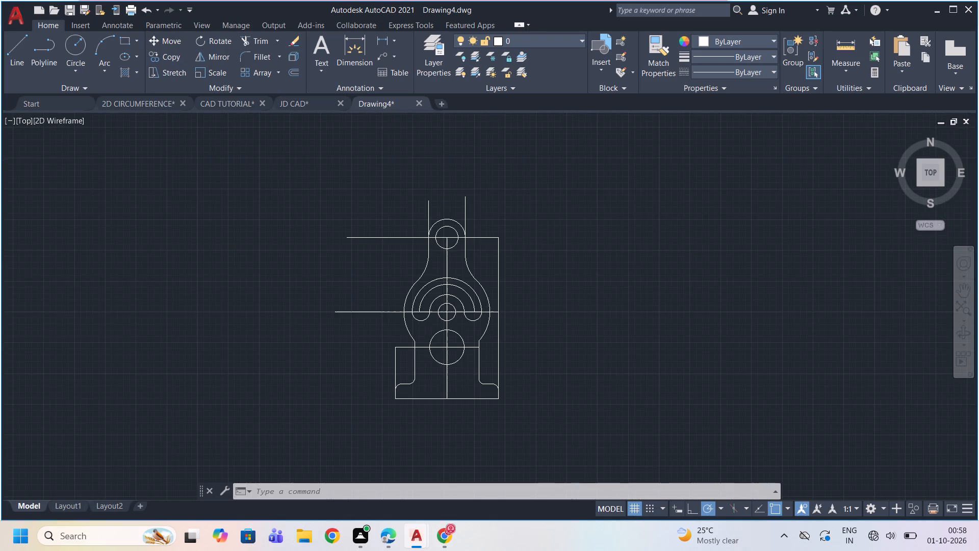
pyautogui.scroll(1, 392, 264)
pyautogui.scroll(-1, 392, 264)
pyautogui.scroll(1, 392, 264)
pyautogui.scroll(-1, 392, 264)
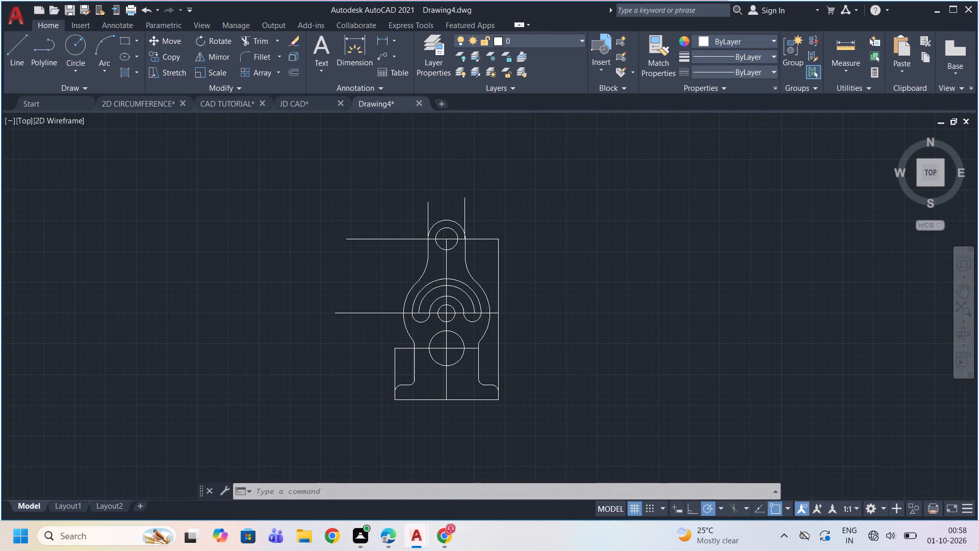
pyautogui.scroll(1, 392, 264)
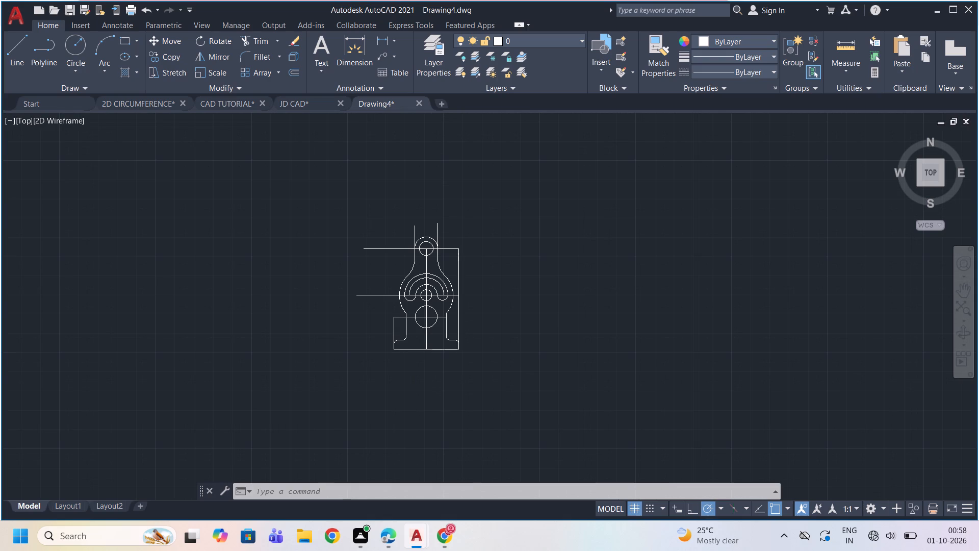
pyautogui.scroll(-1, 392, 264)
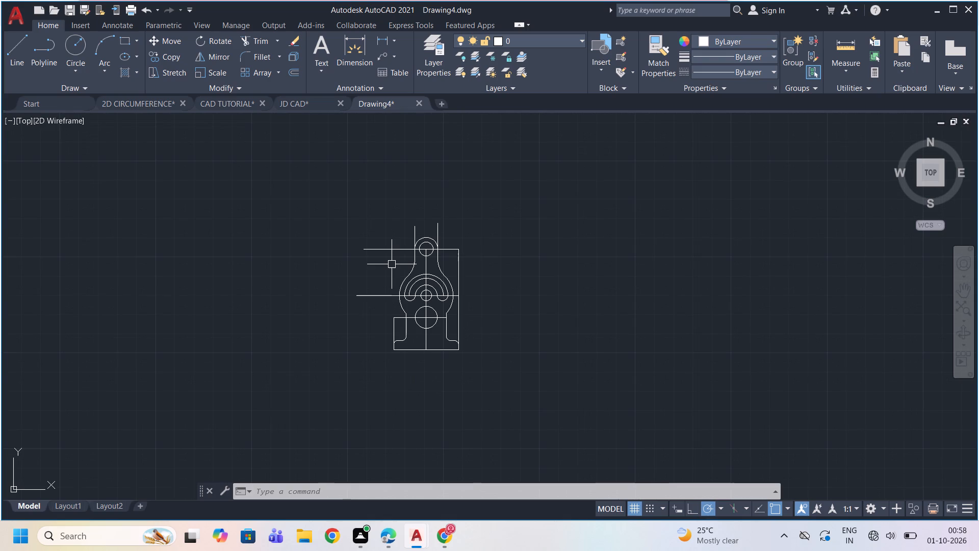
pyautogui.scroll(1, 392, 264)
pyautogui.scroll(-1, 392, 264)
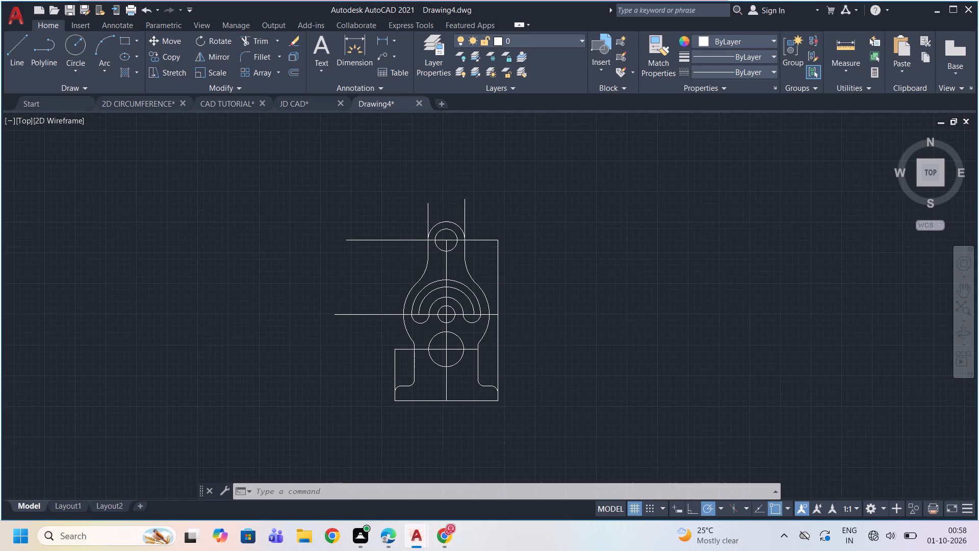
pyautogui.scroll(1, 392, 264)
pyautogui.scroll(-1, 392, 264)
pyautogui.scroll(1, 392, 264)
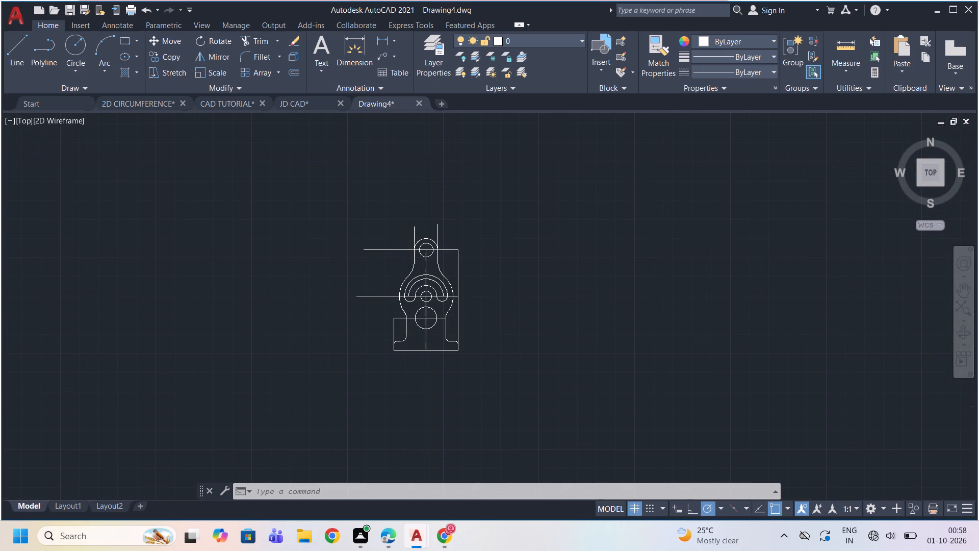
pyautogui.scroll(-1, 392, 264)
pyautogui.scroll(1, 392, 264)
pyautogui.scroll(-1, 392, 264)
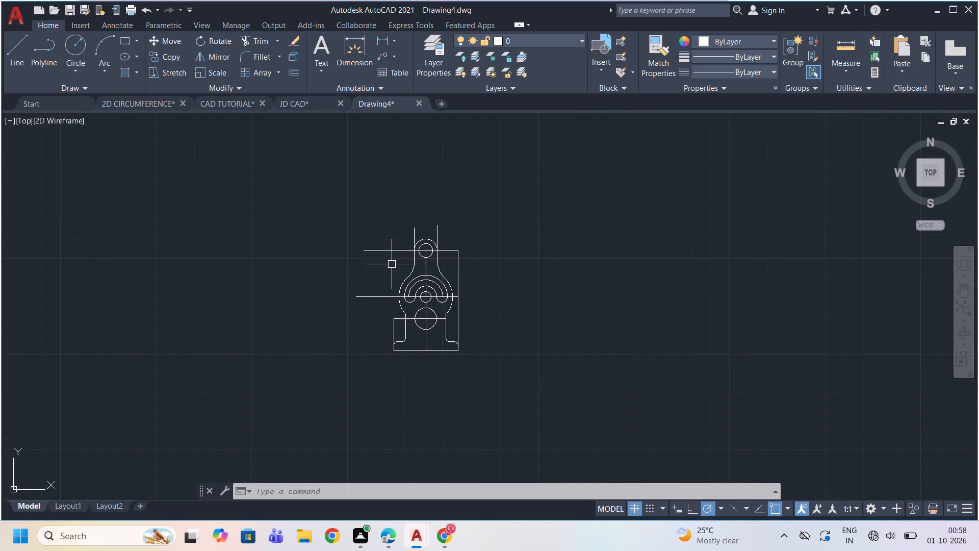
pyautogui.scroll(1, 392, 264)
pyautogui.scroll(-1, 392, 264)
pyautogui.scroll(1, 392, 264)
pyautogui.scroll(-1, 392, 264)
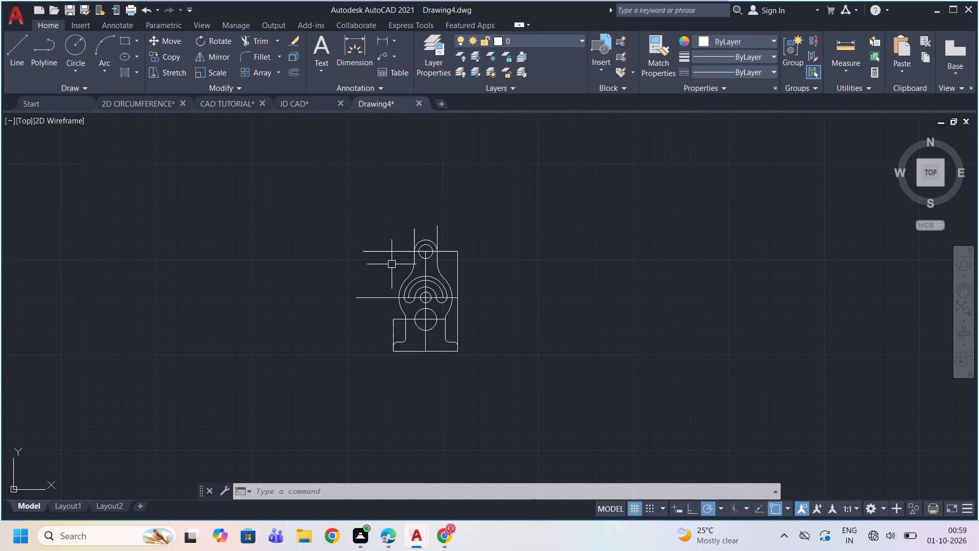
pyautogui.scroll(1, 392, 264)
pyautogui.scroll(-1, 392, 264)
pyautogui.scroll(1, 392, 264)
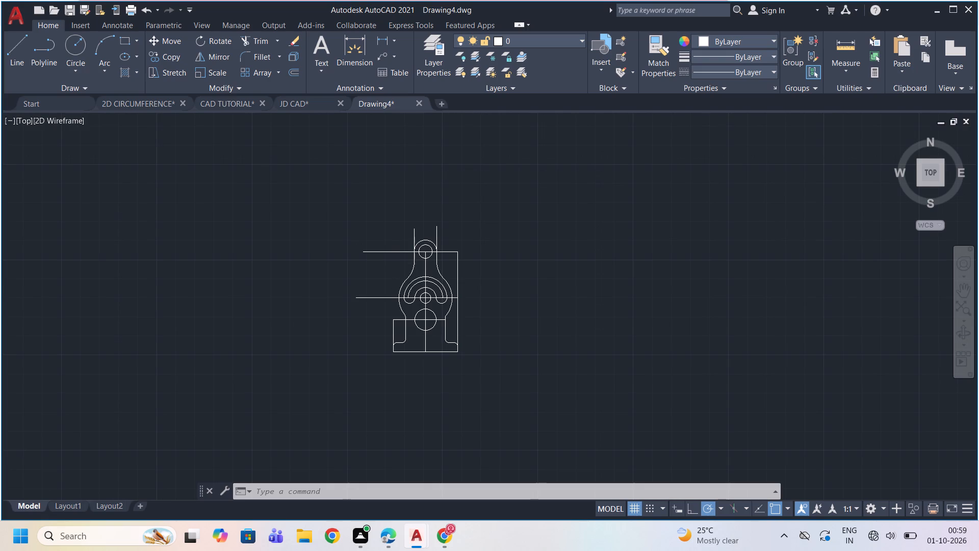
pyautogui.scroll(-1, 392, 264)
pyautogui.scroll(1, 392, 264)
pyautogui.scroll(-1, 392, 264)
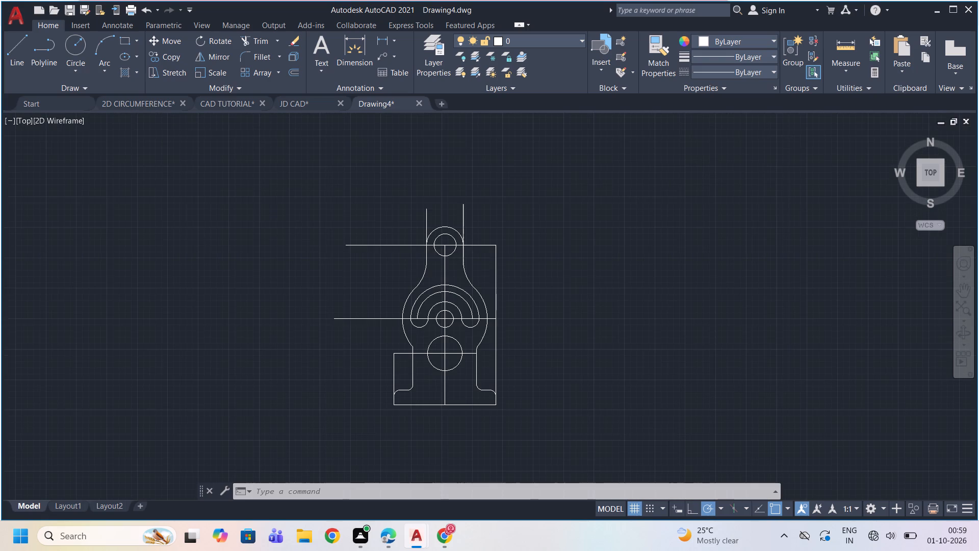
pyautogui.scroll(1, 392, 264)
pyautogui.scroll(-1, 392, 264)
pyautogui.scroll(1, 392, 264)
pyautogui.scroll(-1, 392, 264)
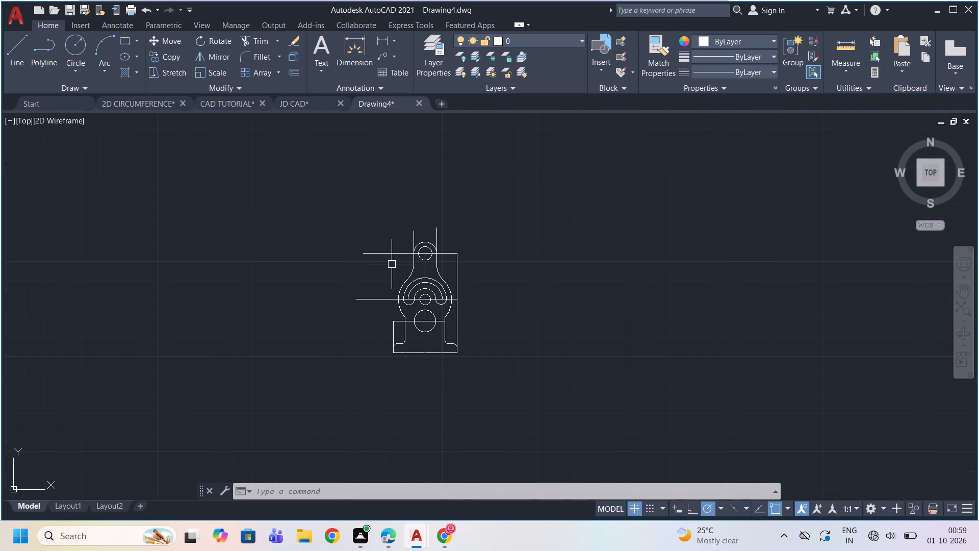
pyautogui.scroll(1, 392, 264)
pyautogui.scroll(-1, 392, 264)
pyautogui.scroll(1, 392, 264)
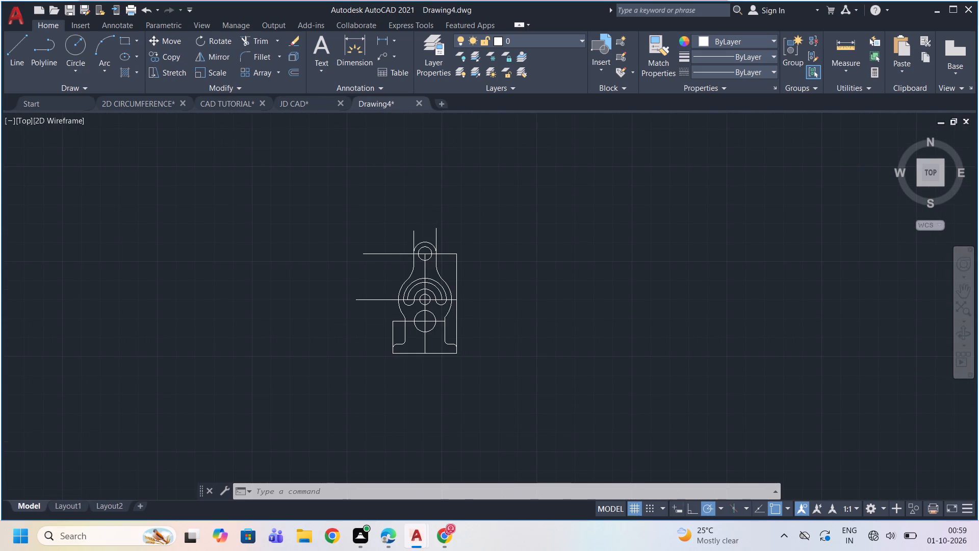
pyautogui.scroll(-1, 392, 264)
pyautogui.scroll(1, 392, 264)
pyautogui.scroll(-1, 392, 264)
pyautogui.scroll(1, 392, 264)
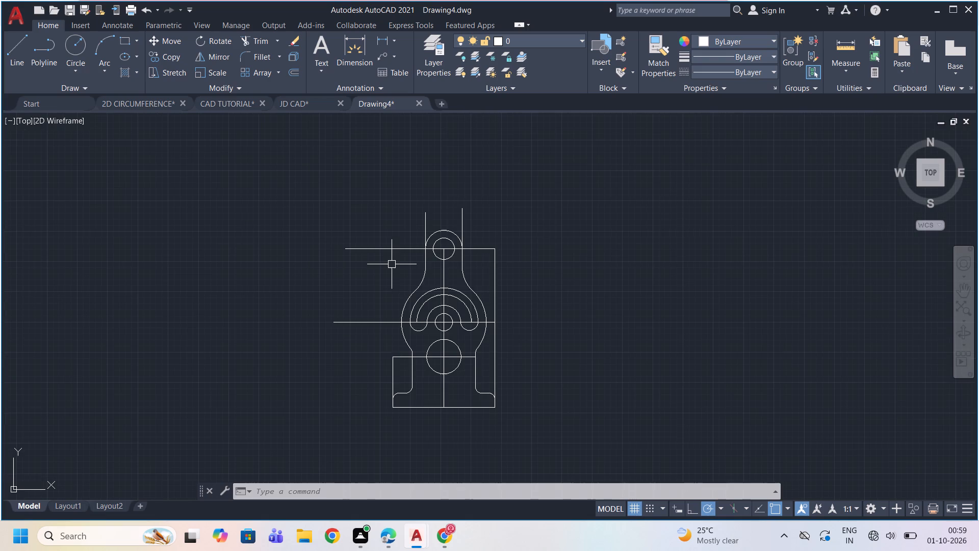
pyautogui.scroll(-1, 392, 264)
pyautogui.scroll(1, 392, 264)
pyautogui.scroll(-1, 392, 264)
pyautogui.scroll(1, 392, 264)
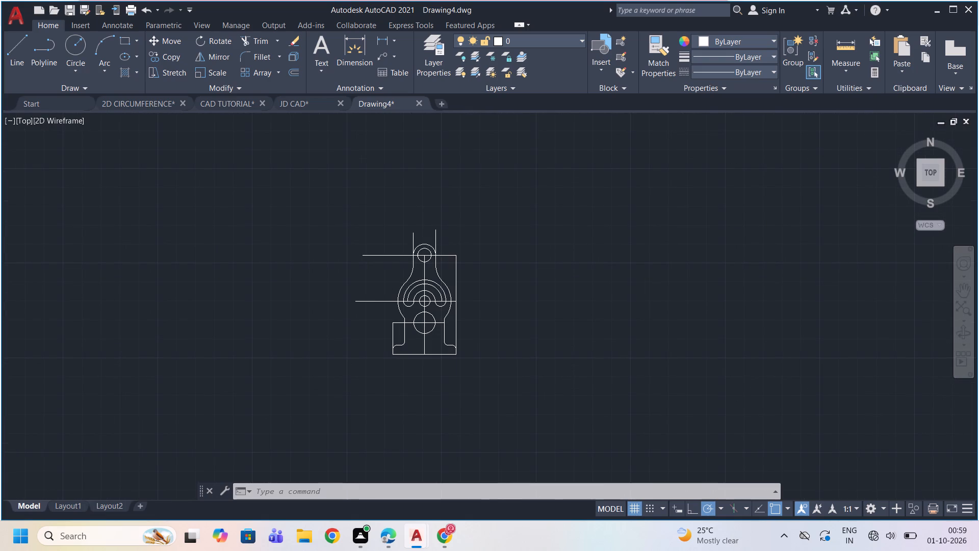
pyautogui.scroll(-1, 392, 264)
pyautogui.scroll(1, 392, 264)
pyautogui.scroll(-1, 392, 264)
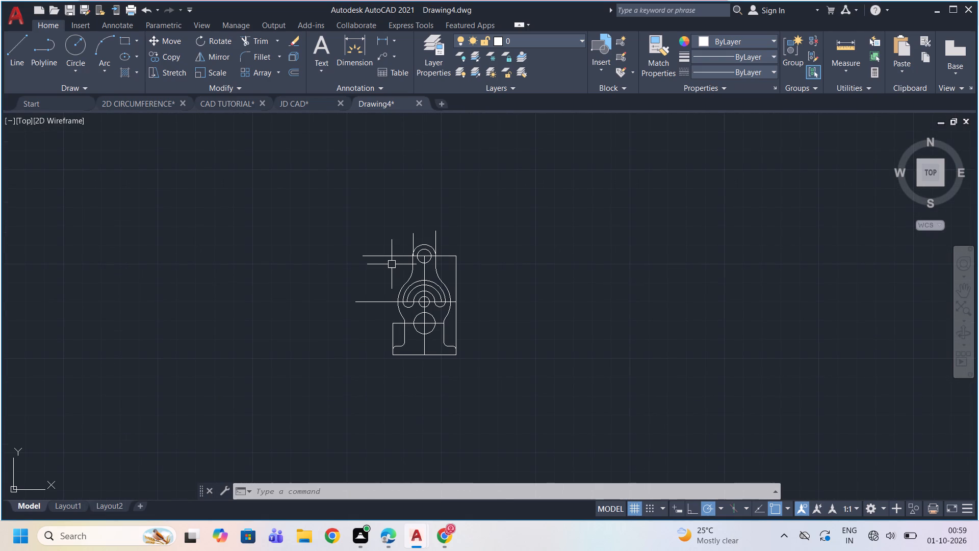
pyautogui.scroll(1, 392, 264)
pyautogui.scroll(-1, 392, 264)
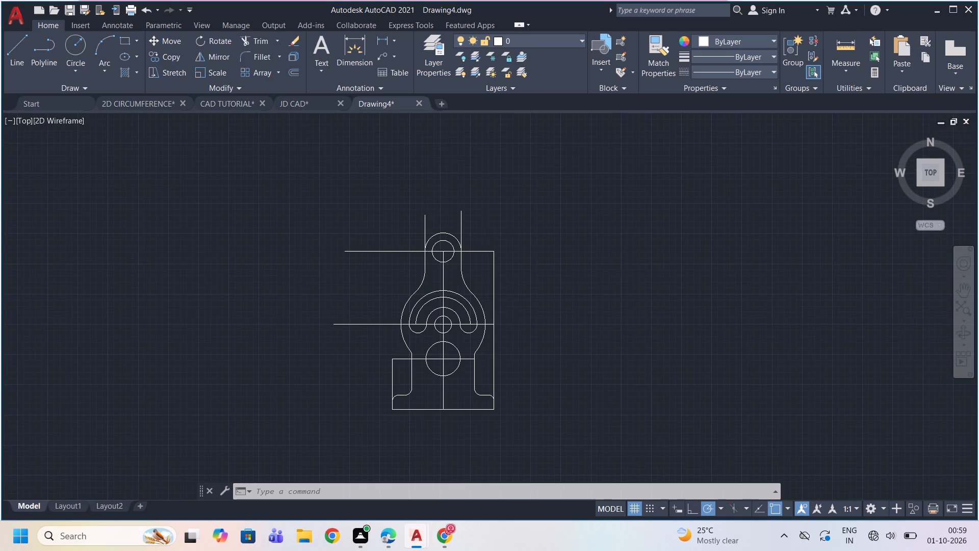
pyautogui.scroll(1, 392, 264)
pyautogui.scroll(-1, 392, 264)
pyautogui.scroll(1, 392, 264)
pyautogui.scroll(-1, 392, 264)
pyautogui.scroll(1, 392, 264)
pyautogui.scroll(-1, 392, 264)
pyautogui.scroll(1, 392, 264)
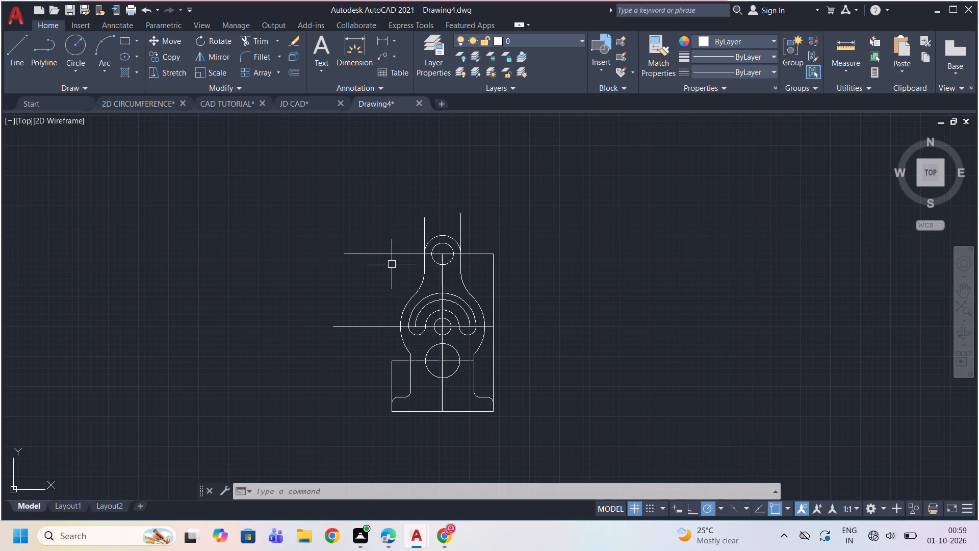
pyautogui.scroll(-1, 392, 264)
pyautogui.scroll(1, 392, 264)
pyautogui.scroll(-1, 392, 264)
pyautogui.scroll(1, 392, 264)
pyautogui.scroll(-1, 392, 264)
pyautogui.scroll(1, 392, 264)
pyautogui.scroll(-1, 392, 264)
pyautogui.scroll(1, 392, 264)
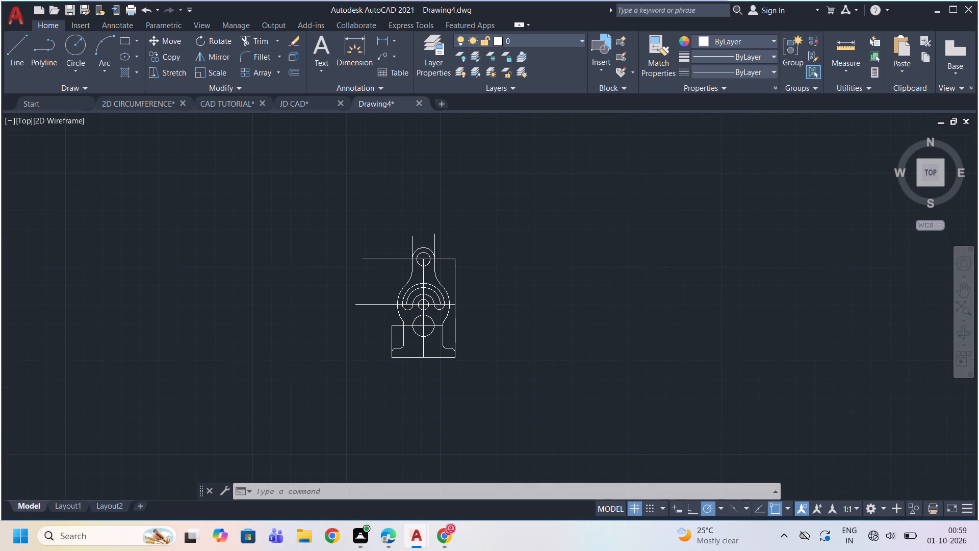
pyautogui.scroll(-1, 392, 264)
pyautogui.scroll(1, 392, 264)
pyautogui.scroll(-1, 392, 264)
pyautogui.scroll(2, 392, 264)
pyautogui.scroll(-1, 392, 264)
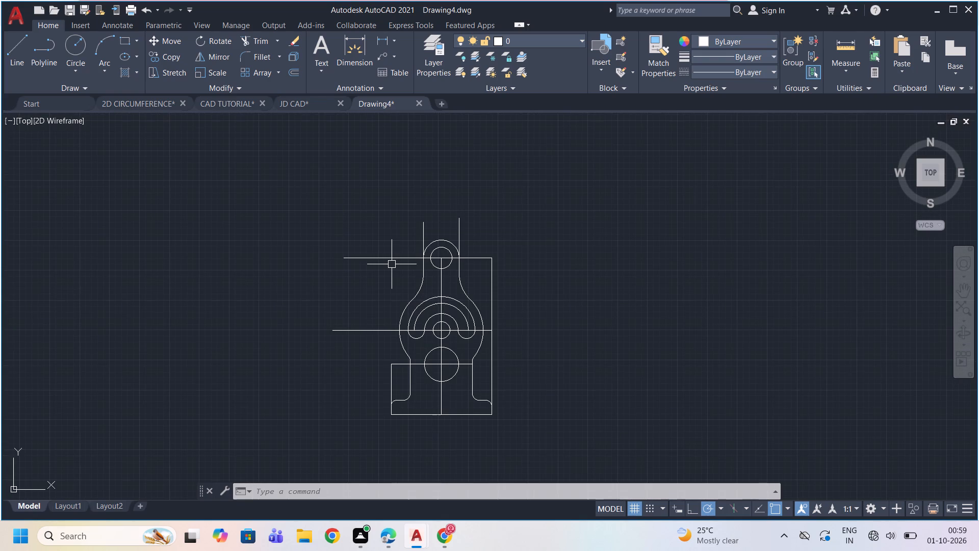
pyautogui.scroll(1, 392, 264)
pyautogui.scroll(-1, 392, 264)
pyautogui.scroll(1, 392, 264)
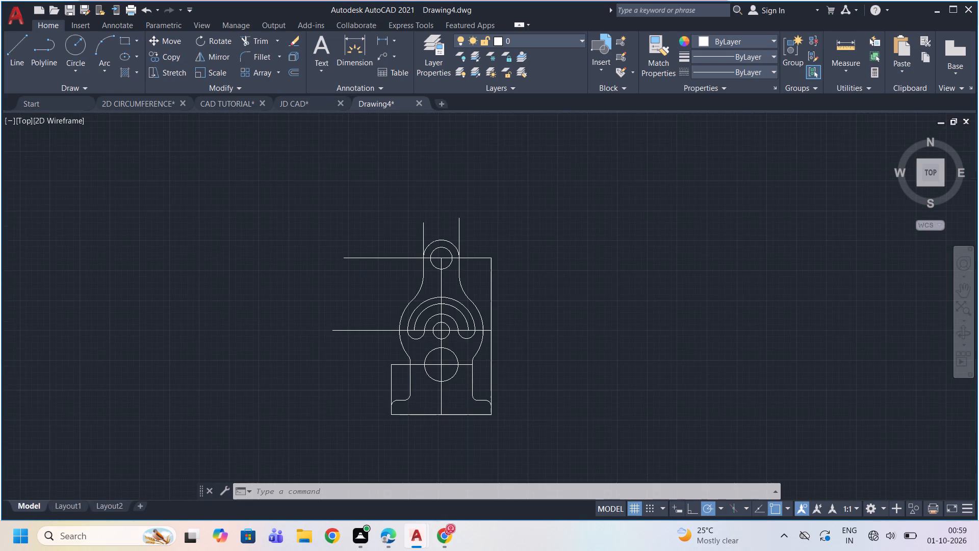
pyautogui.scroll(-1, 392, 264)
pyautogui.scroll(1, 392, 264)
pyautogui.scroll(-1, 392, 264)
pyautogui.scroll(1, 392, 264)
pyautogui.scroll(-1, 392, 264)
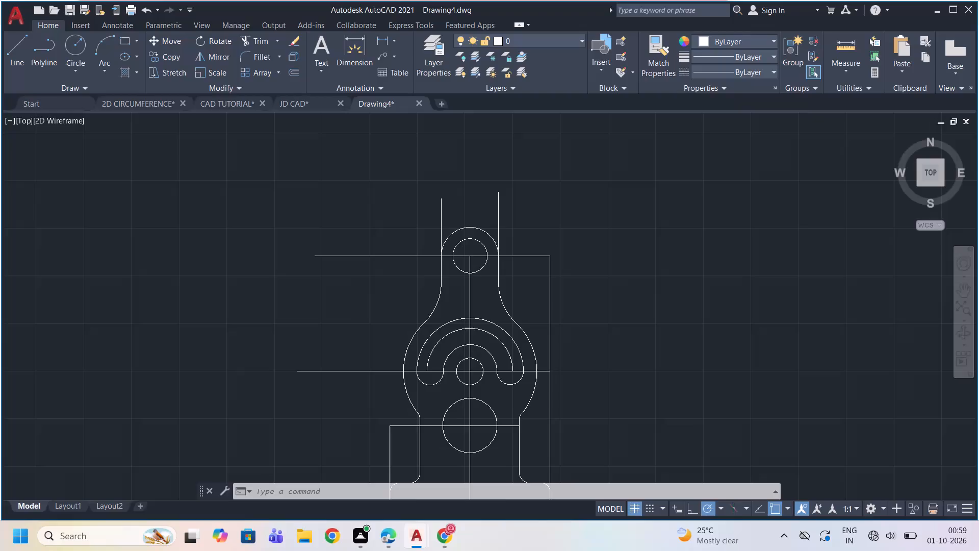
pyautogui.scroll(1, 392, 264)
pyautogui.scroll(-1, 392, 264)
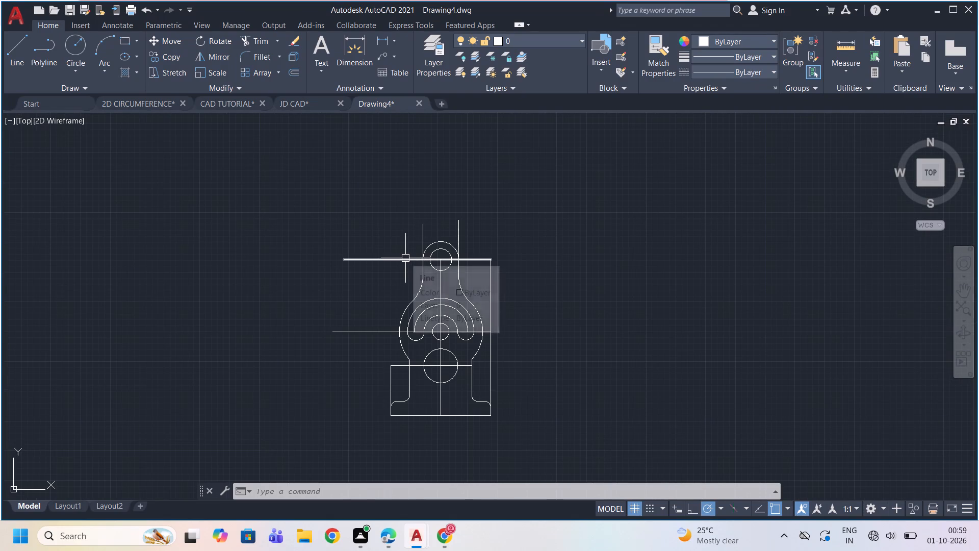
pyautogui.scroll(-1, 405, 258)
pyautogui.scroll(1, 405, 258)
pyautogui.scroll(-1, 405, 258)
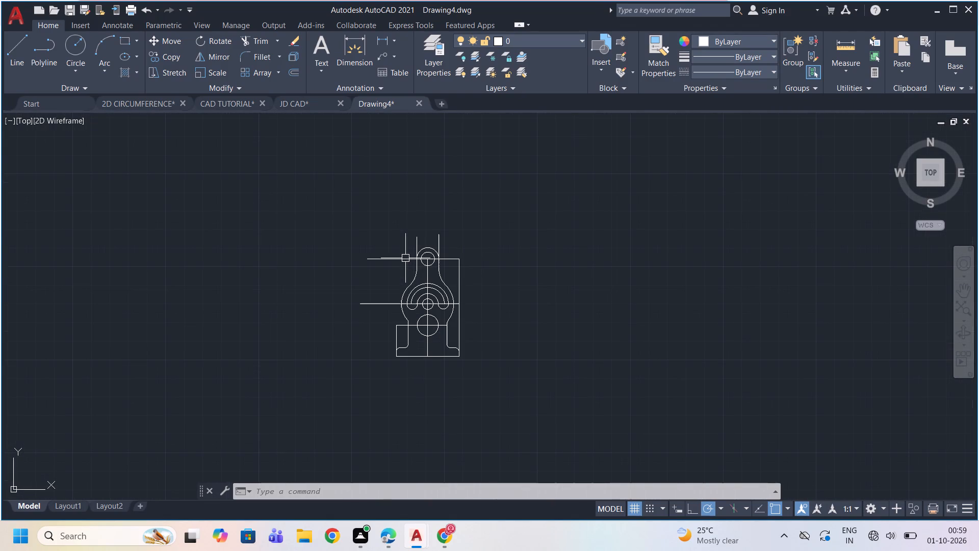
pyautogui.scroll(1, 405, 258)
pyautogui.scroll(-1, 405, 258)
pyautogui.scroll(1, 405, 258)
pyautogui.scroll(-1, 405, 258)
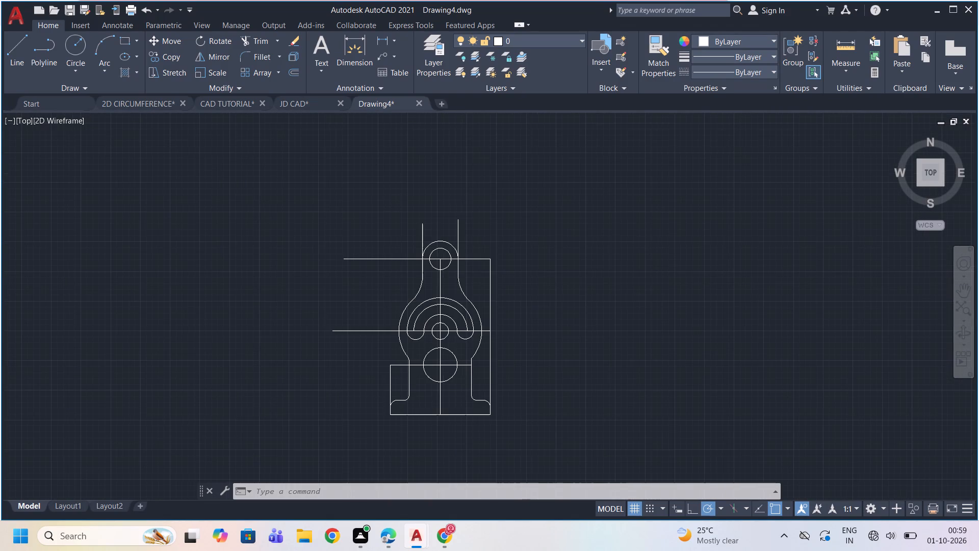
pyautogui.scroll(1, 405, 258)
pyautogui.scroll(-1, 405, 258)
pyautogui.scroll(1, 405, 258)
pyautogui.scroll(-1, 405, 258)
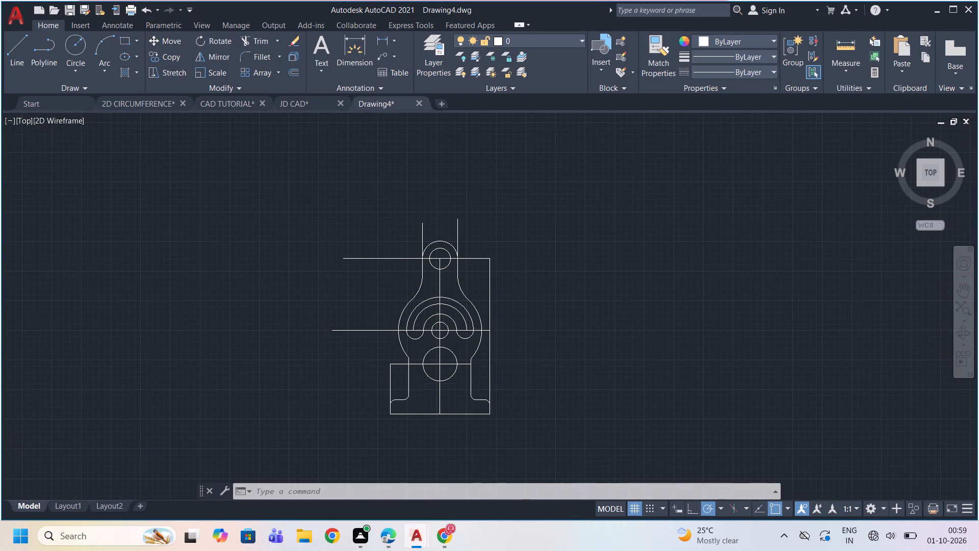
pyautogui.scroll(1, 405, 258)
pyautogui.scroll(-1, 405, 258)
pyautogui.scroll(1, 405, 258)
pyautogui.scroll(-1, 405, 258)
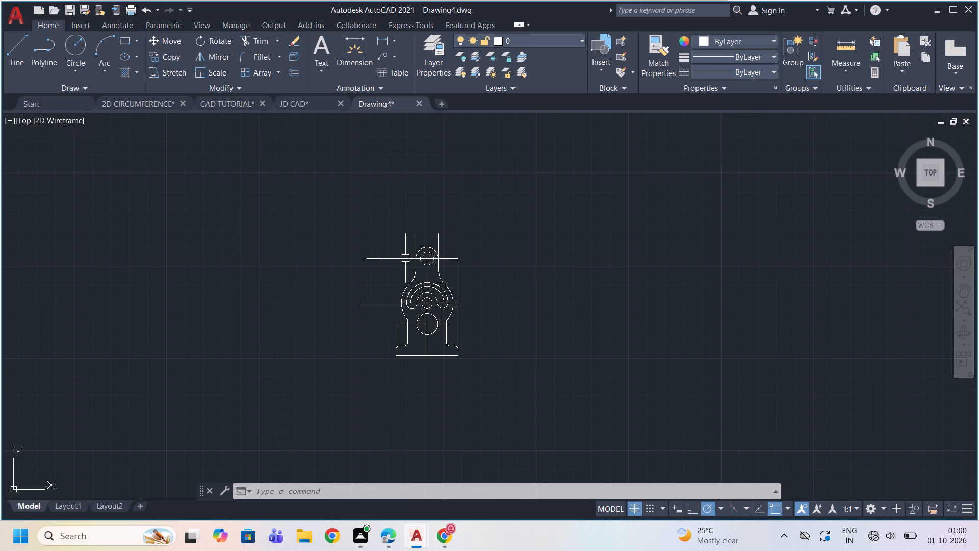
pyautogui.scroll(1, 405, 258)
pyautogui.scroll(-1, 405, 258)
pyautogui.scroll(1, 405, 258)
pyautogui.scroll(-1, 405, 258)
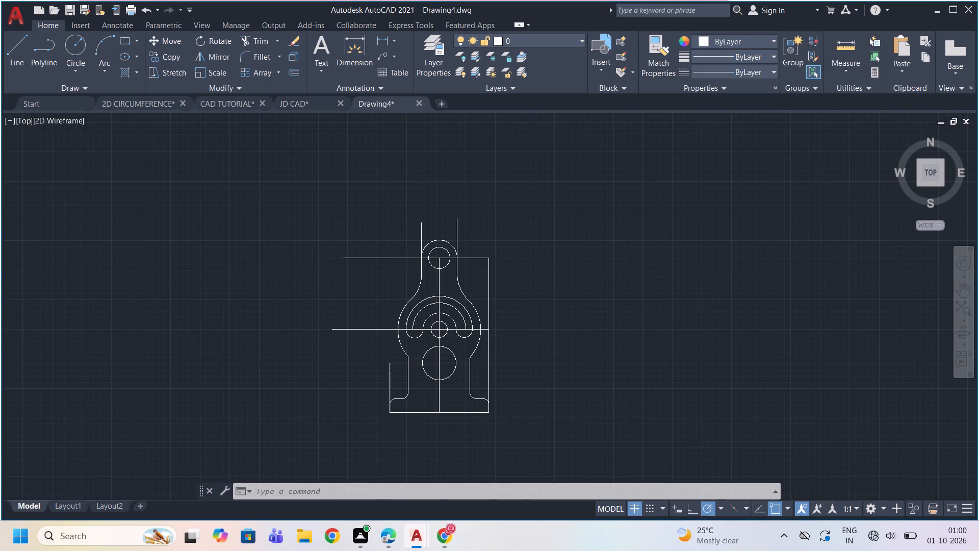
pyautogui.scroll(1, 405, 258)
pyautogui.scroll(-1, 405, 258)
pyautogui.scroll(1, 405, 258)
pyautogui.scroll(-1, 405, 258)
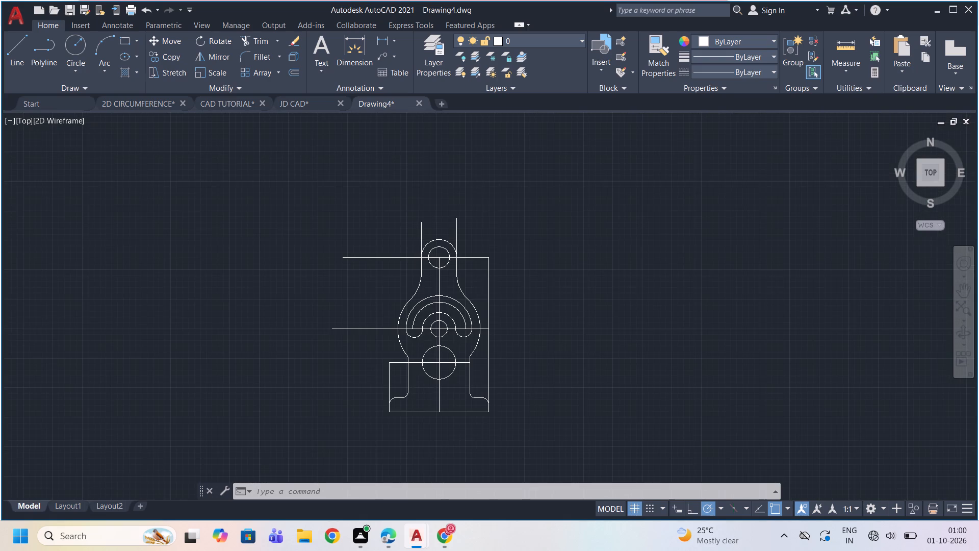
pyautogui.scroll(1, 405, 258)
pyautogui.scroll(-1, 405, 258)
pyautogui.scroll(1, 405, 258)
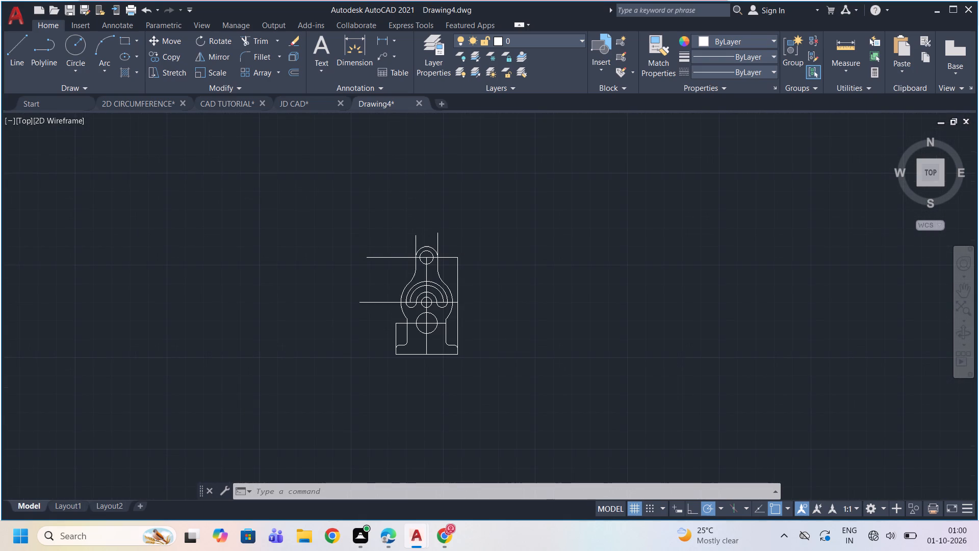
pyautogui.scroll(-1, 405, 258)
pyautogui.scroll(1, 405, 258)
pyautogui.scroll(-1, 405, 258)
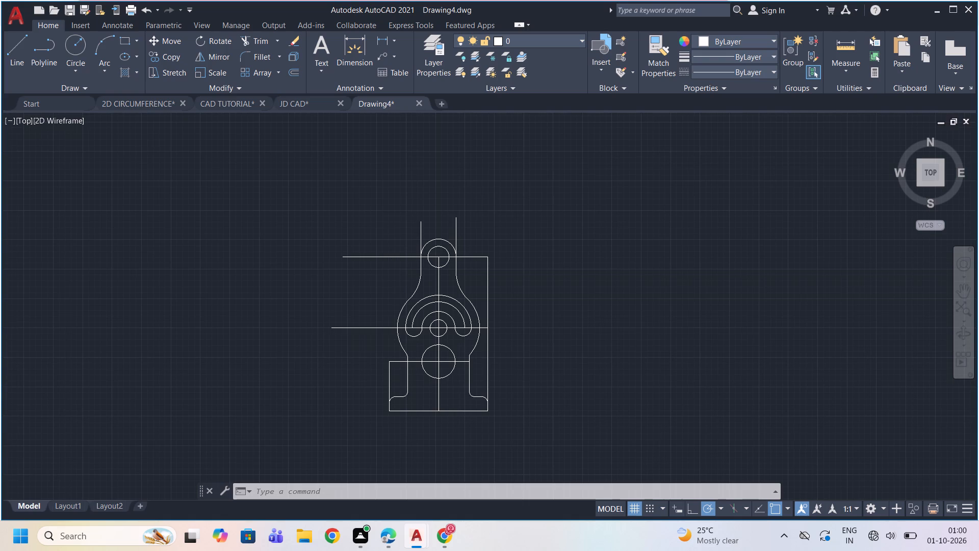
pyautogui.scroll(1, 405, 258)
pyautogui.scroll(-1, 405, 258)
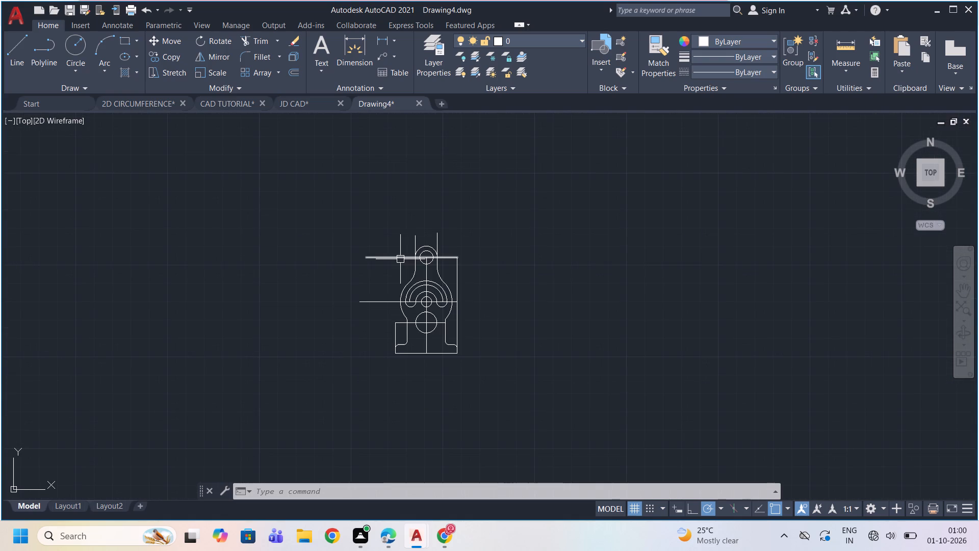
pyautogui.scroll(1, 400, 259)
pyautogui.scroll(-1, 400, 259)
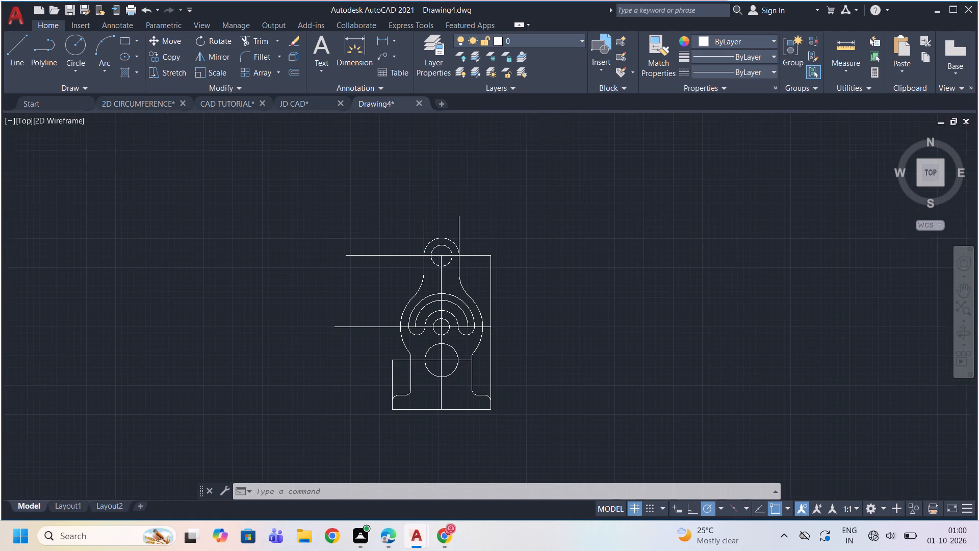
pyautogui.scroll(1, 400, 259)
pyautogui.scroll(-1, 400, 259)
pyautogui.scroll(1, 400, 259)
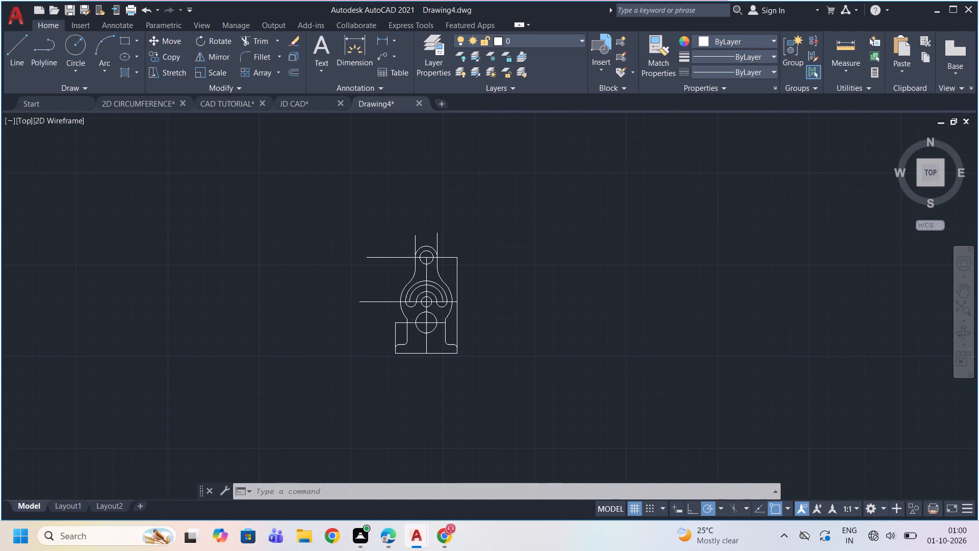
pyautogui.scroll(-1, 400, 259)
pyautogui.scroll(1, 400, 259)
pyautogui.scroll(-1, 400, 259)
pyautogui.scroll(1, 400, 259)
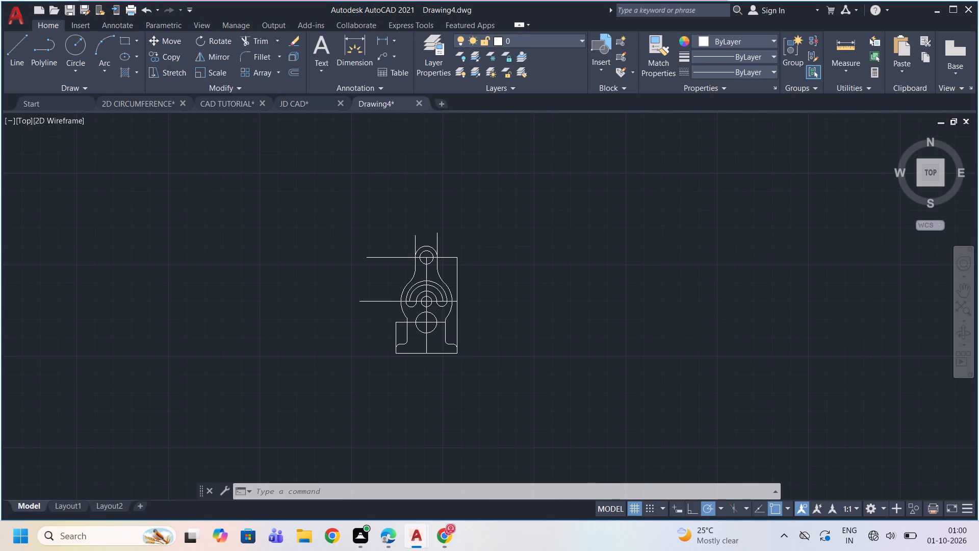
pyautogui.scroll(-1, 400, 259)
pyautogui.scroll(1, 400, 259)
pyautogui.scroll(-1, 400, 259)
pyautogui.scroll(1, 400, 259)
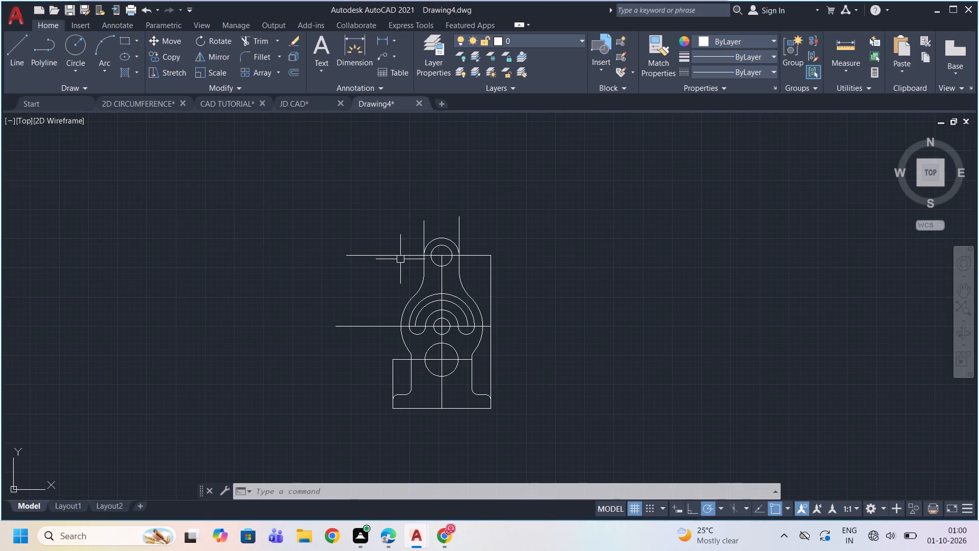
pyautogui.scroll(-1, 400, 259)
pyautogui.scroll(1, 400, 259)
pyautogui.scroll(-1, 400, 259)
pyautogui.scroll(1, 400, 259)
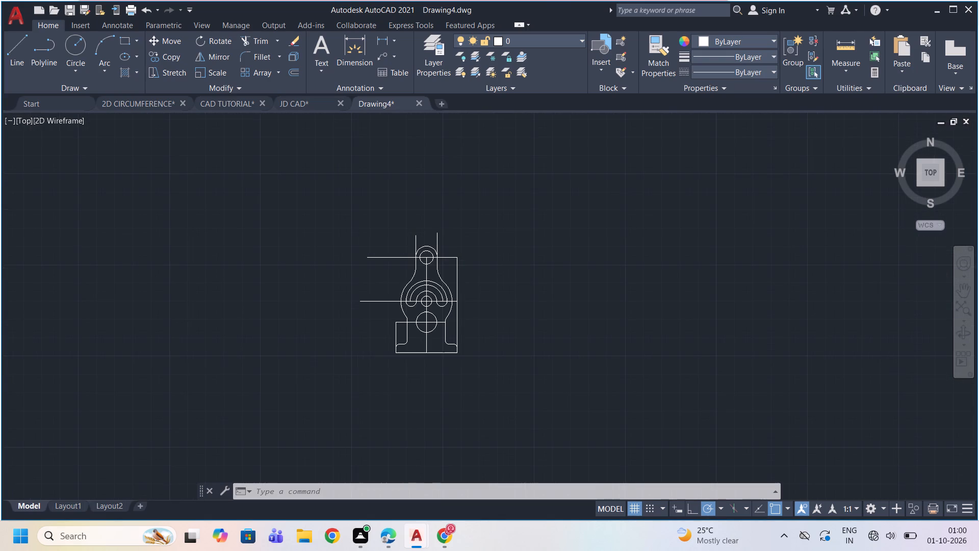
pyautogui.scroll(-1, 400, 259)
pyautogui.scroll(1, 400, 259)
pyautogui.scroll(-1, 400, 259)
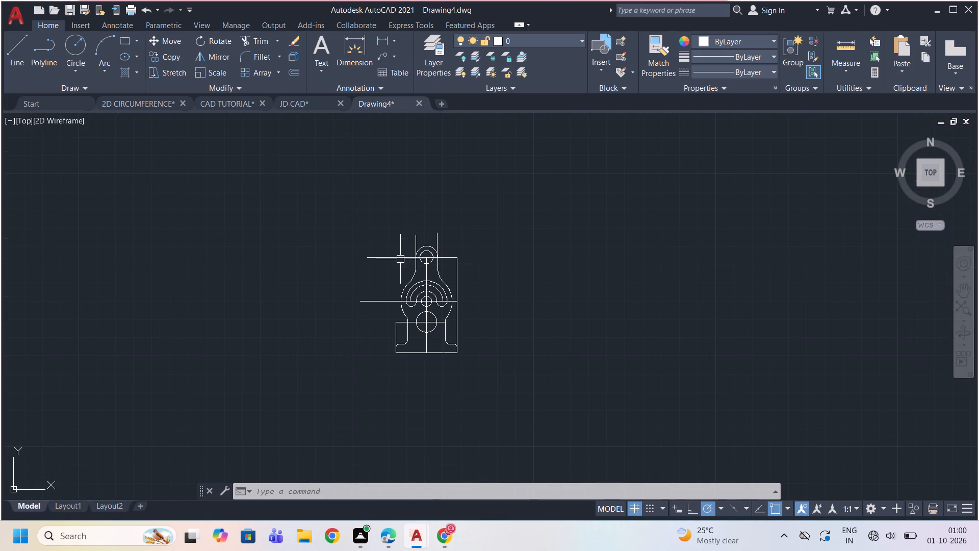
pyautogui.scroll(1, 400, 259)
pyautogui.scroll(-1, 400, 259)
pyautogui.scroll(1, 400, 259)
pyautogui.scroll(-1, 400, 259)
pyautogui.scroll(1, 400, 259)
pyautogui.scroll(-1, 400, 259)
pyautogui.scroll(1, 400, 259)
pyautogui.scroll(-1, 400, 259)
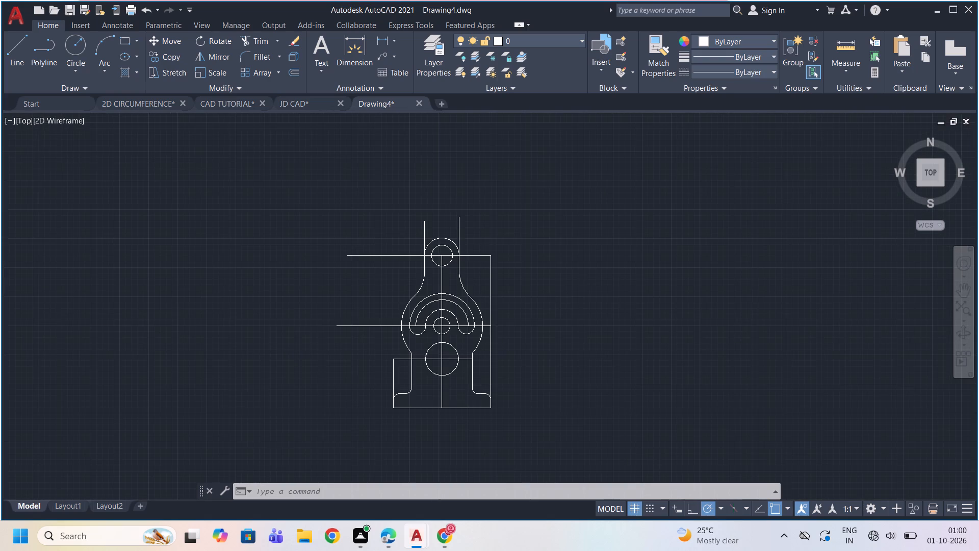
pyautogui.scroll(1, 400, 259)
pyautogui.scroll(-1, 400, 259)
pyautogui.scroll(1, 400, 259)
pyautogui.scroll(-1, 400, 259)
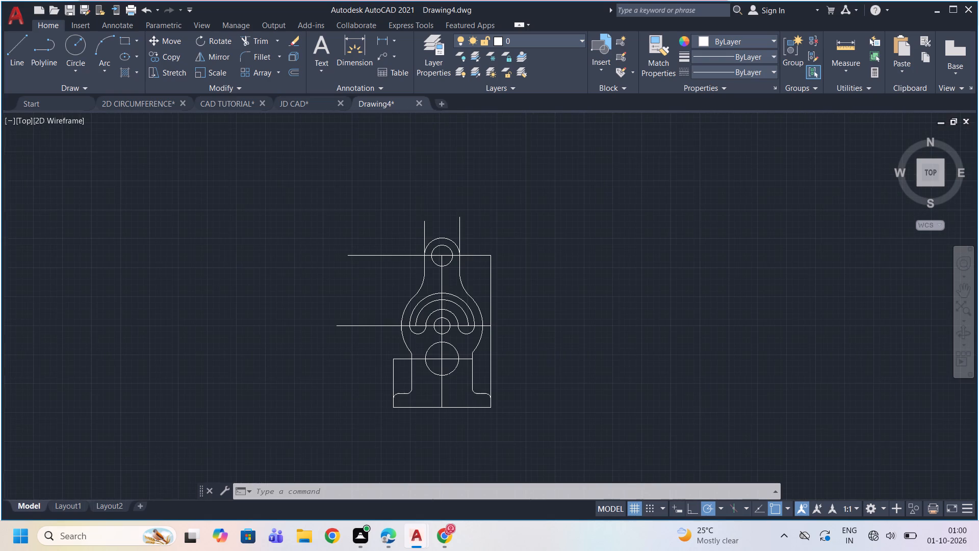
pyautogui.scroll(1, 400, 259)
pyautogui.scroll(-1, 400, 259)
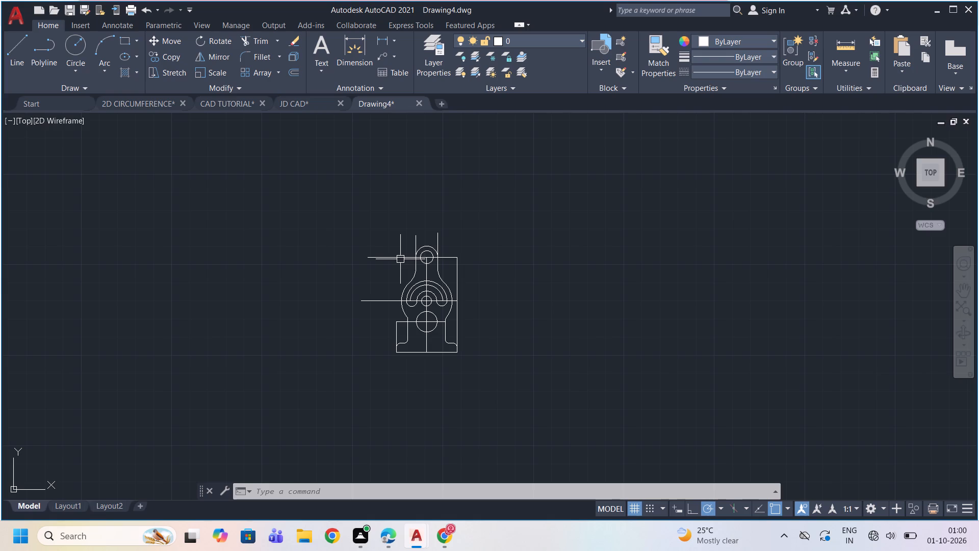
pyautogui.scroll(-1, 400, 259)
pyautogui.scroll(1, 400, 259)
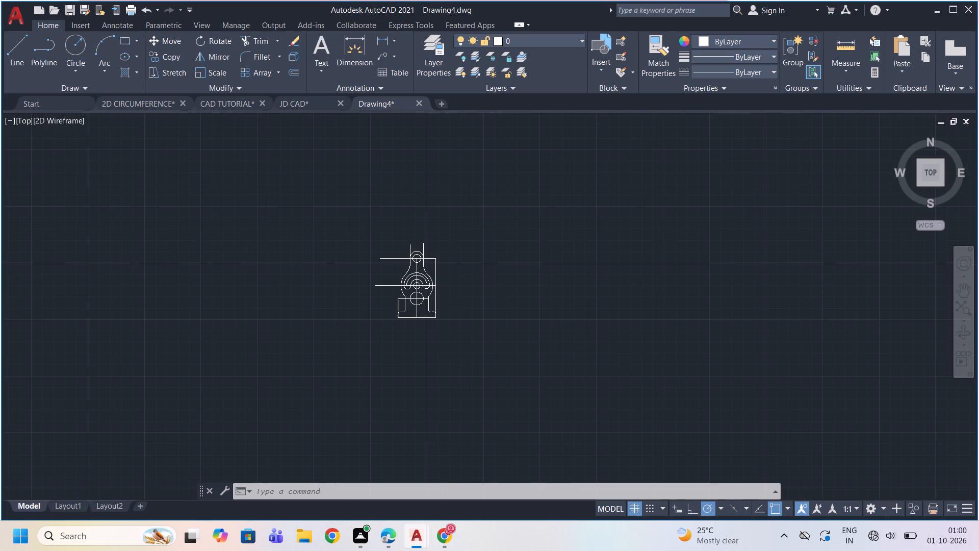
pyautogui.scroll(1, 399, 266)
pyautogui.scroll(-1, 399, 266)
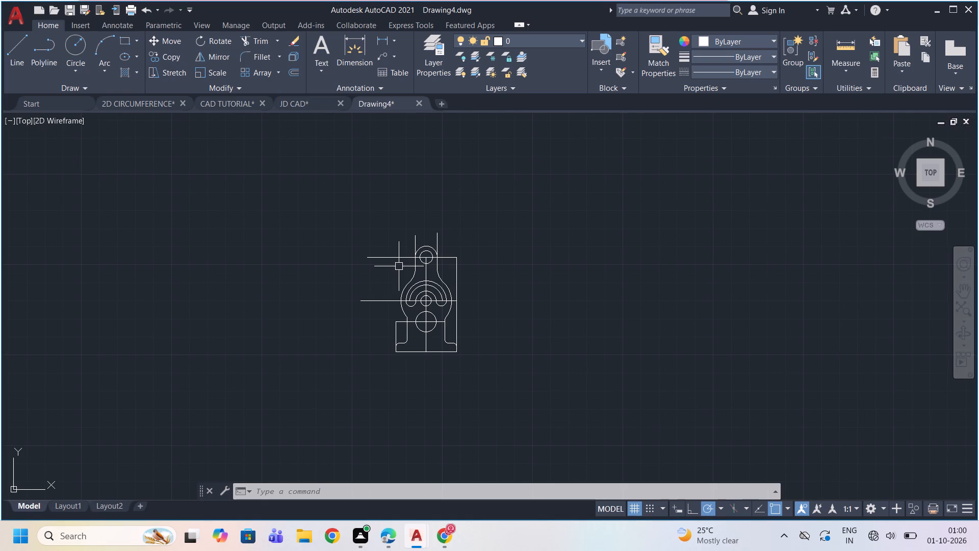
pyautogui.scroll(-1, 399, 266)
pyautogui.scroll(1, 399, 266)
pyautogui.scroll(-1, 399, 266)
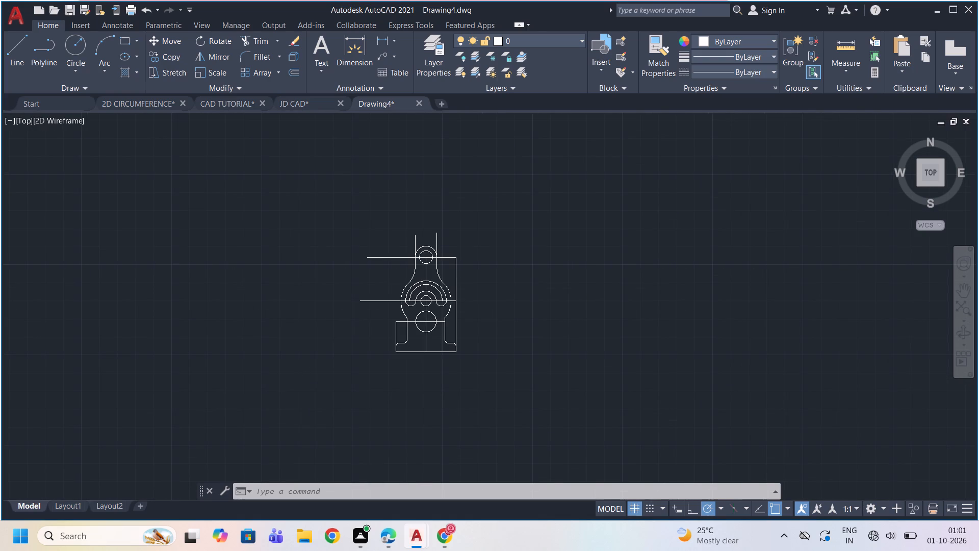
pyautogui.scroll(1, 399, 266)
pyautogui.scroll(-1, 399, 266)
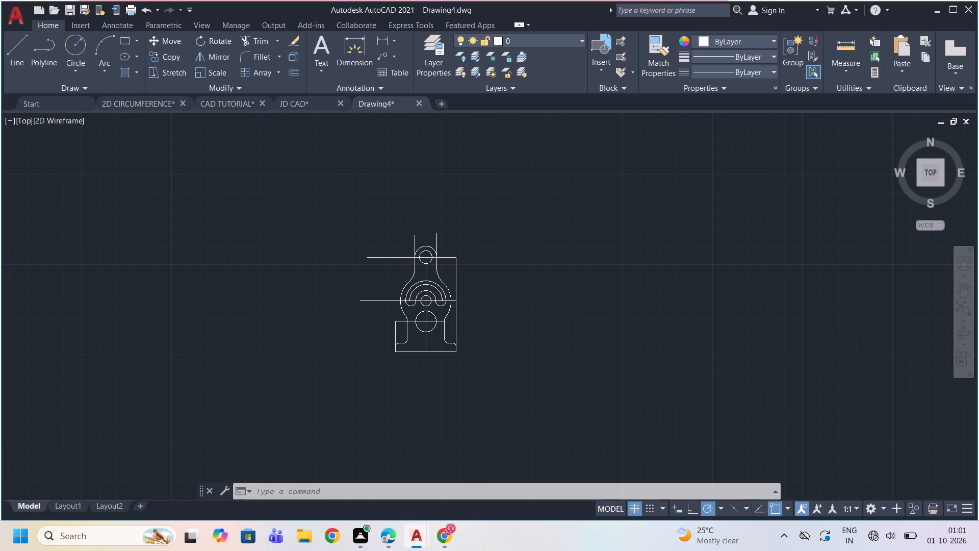
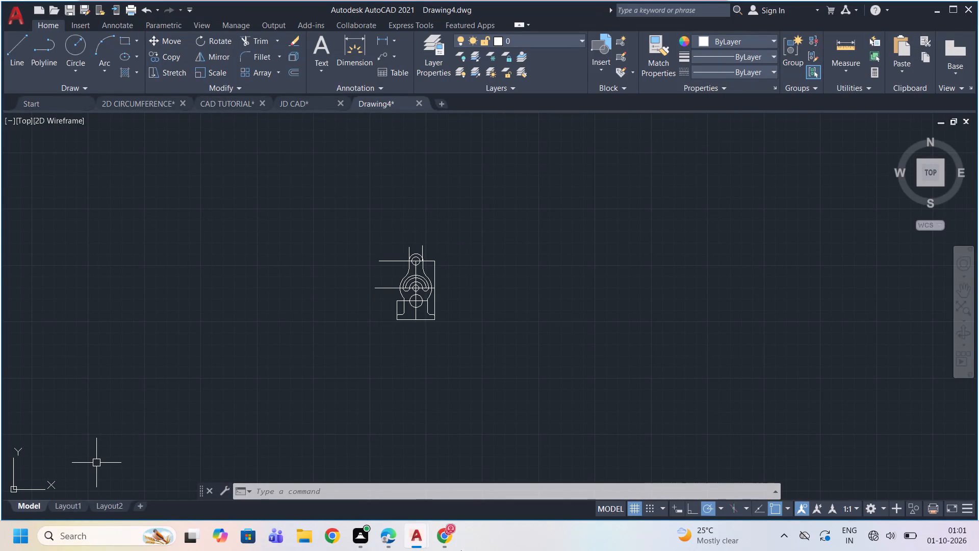
# Trim the two vertical line ends that project above the rounded top of the bracket.
pyautogui.scroll(-2, 845, 544)
pyautogui.scroll(-3, 963, 550)
pyautogui.scroll(2, 364, 268)
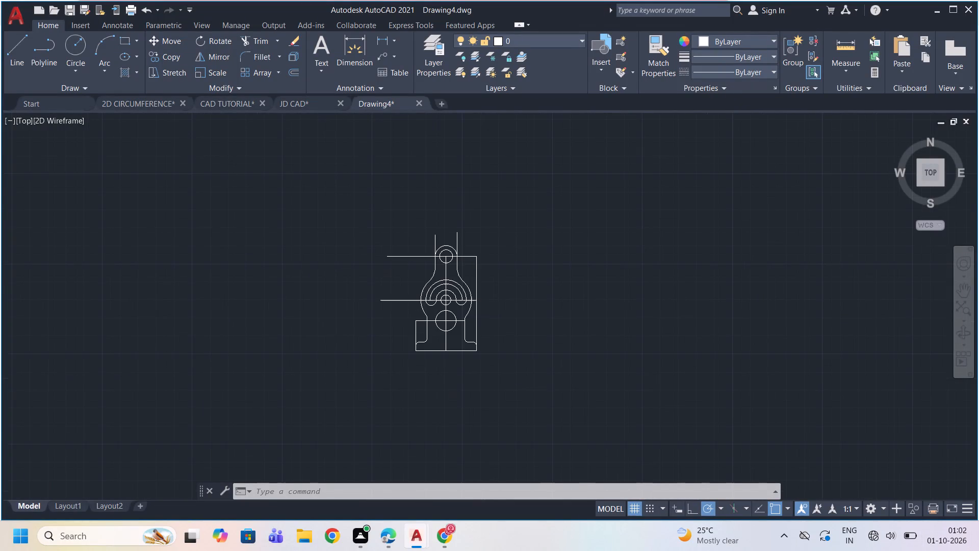
pyautogui.scroll(-1, 364, 268)
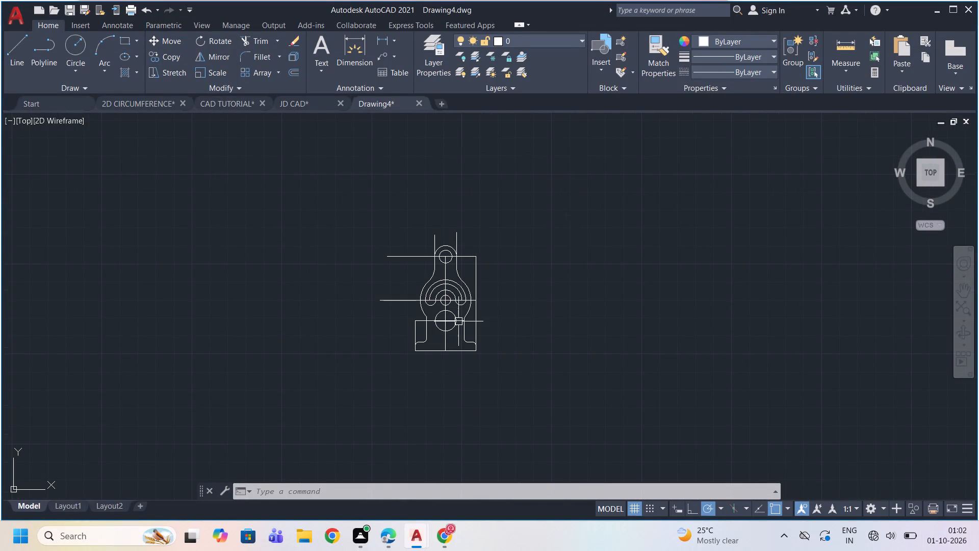
pyautogui.write('TR')
pyautogui.press('Return')
pyautogui.press('Return')
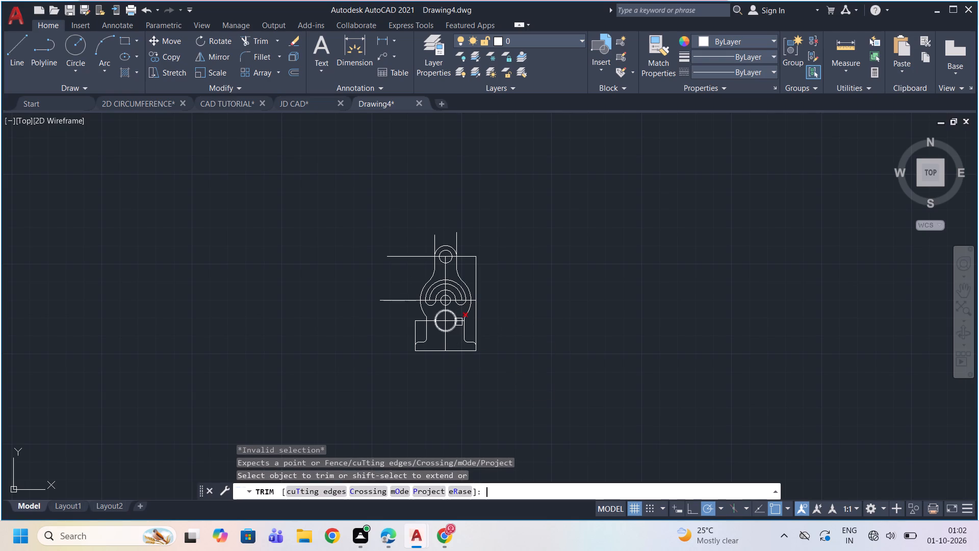
pyautogui.click(432, 237)
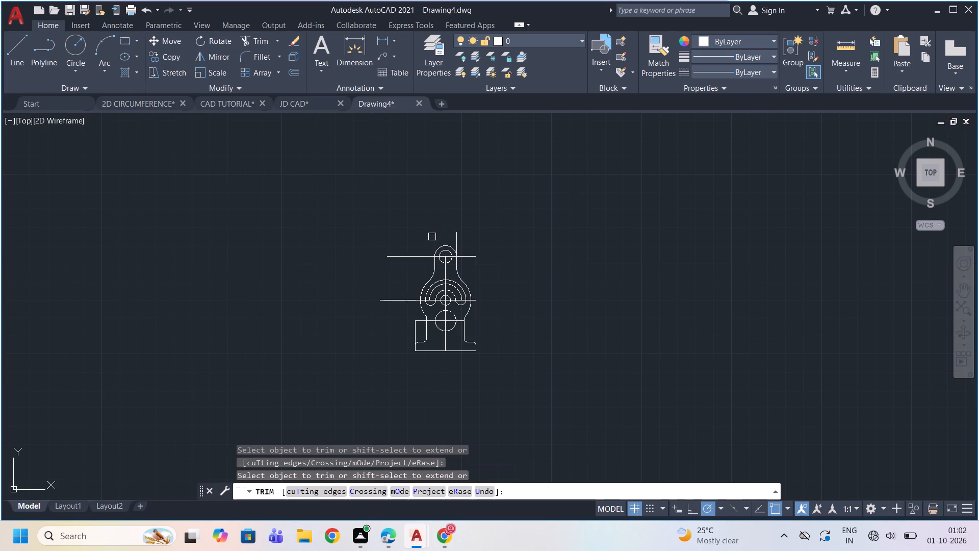
pyautogui.click(459, 239)
pyautogui.scroll(4, 439, 256)
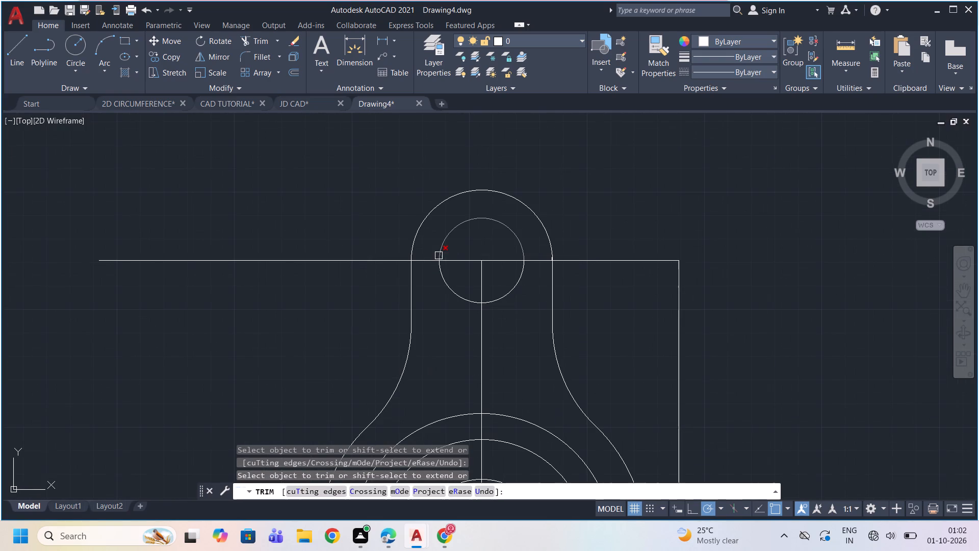
pyautogui.scroll(1, 438, 258)
pyautogui.scroll(-2, 438, 258)
pyautogui.scroll(-1, 426, 302)
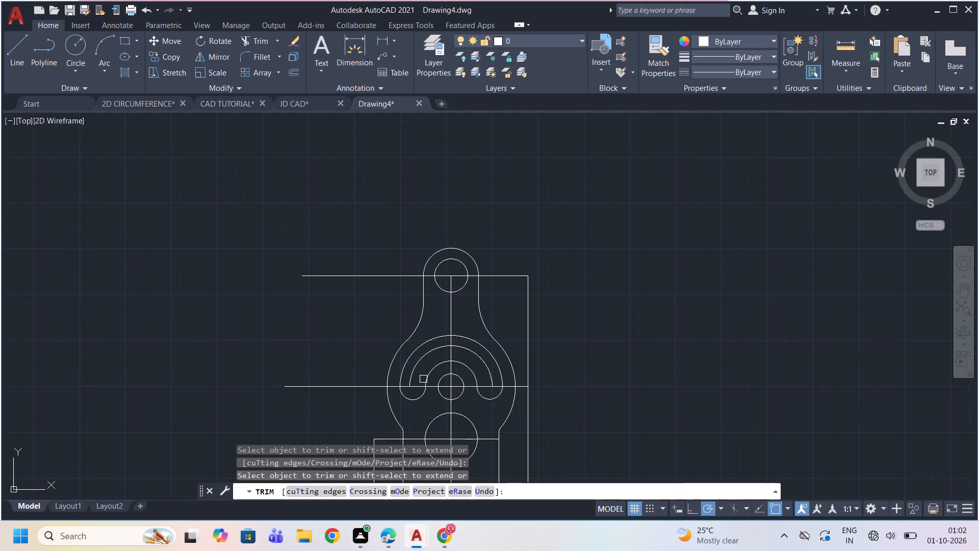
pyautogui.scroll(-2, 423, 379)
pyautogui.scroll(3, 406, 413)
pyautogui.scroll(-2, 418, 390)
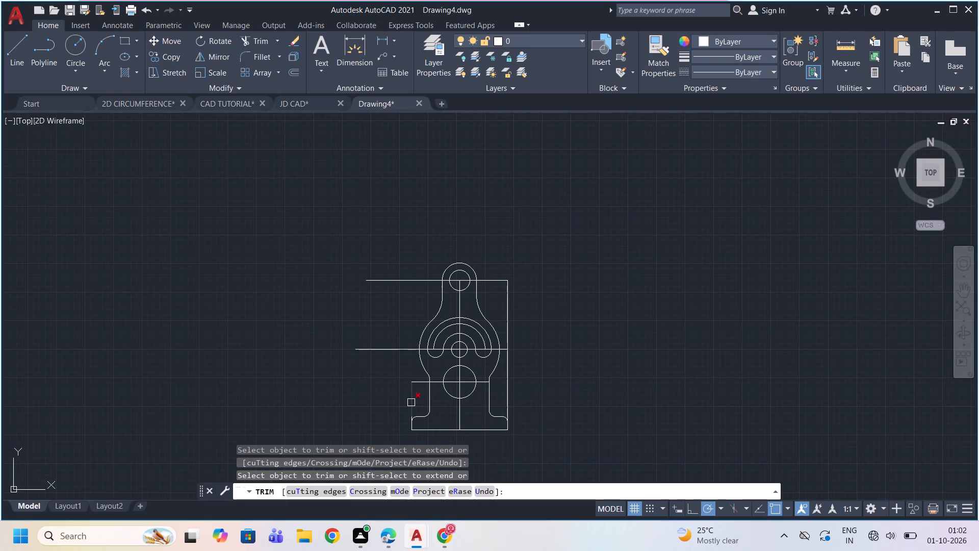
pyautogui.press('Escape')
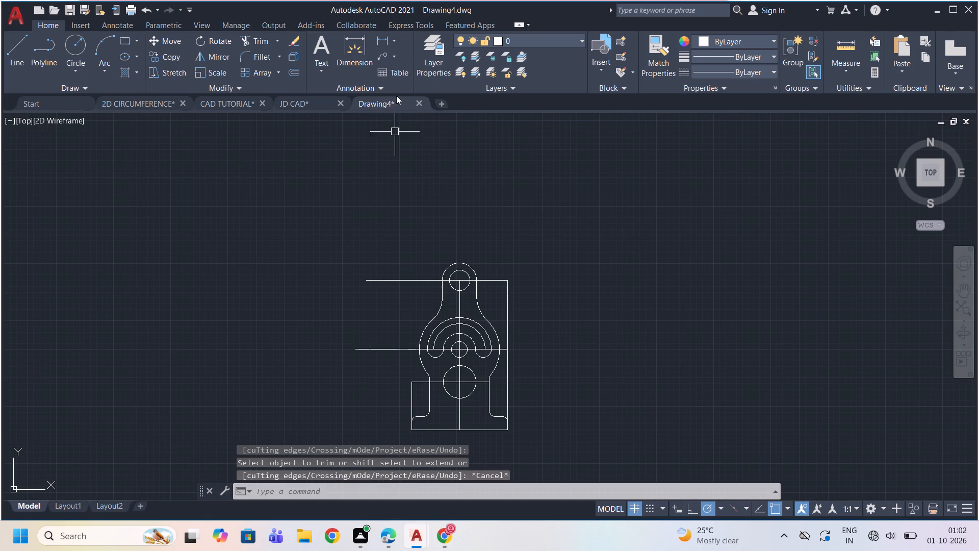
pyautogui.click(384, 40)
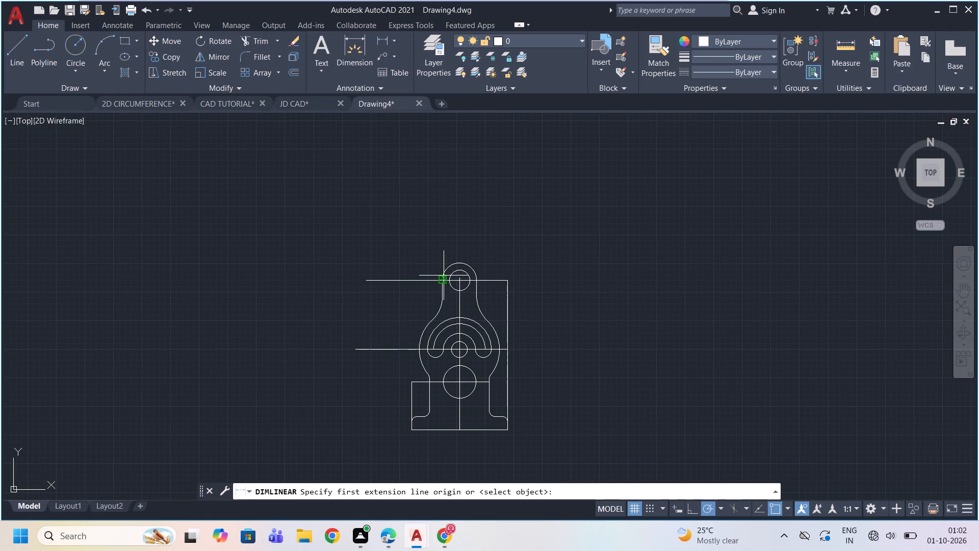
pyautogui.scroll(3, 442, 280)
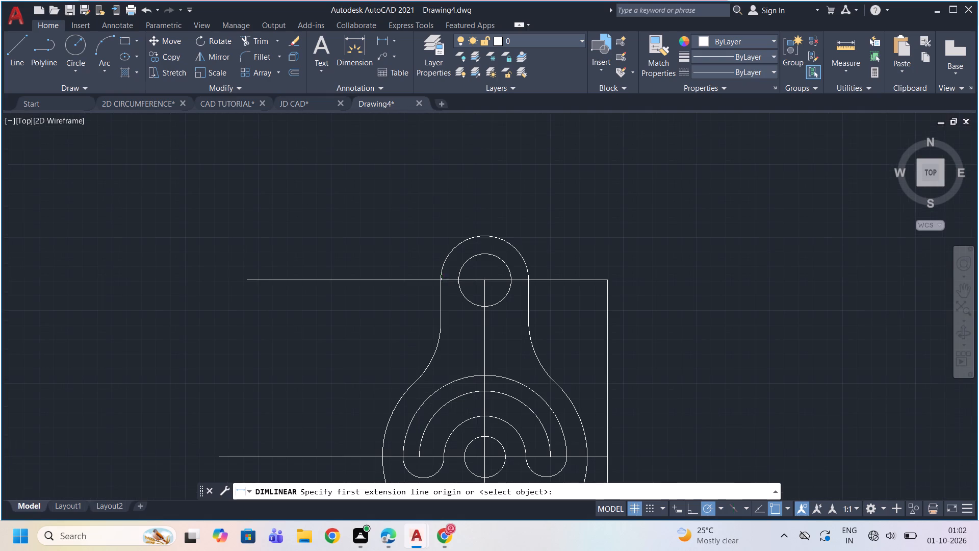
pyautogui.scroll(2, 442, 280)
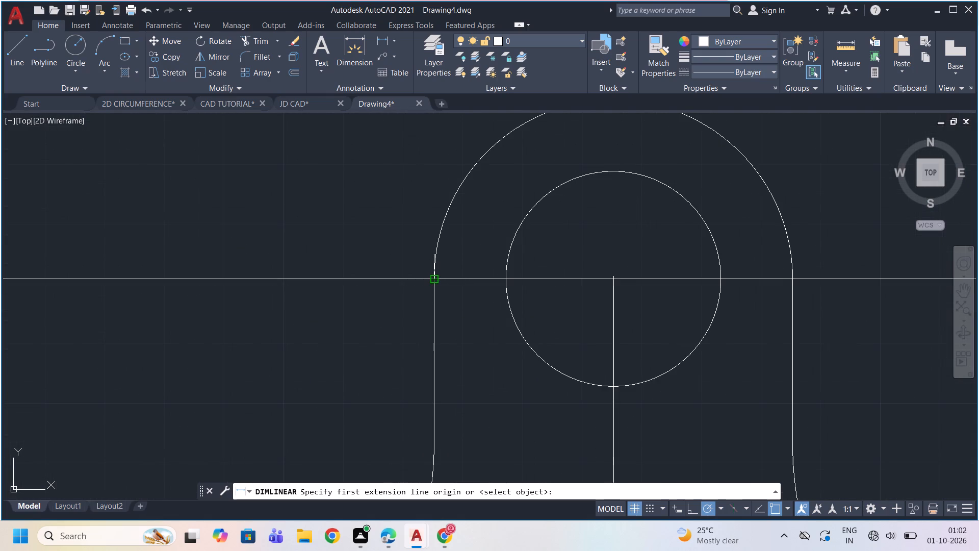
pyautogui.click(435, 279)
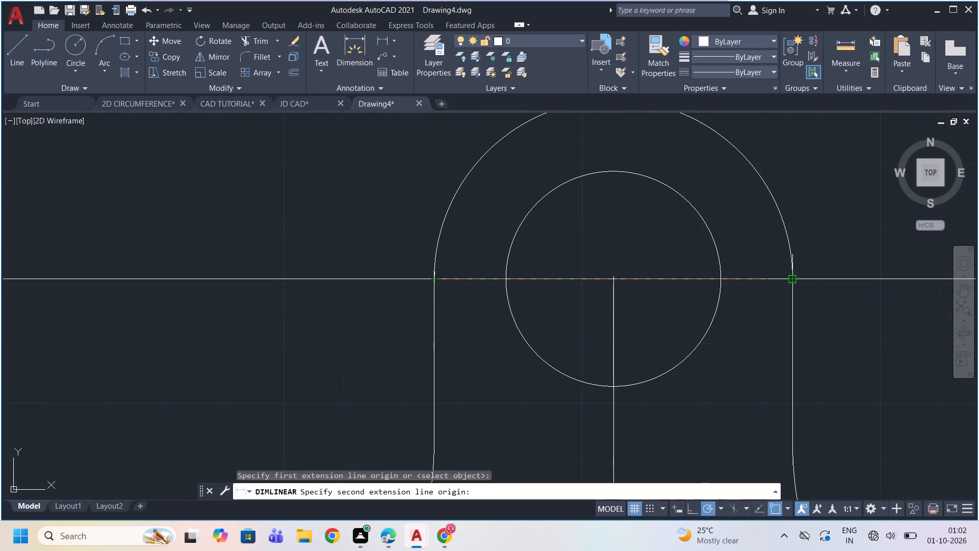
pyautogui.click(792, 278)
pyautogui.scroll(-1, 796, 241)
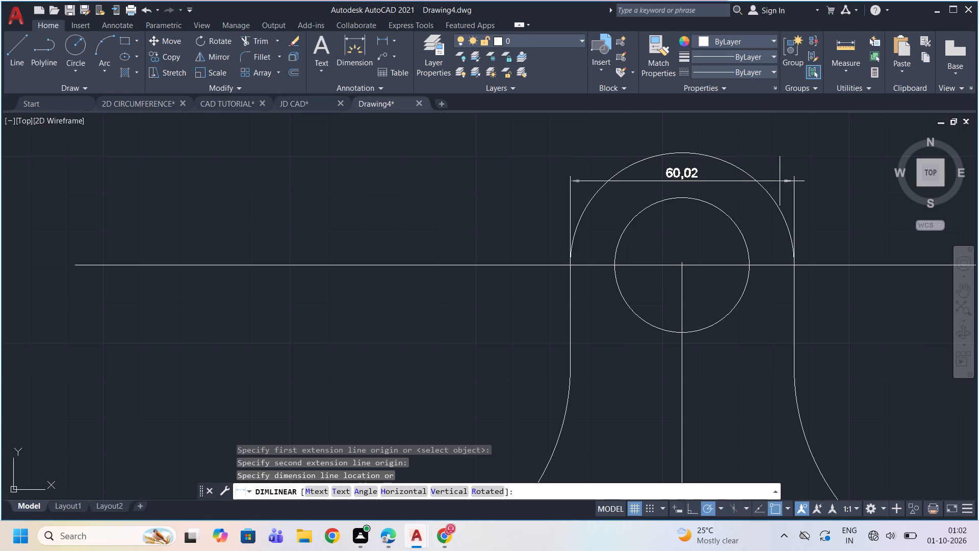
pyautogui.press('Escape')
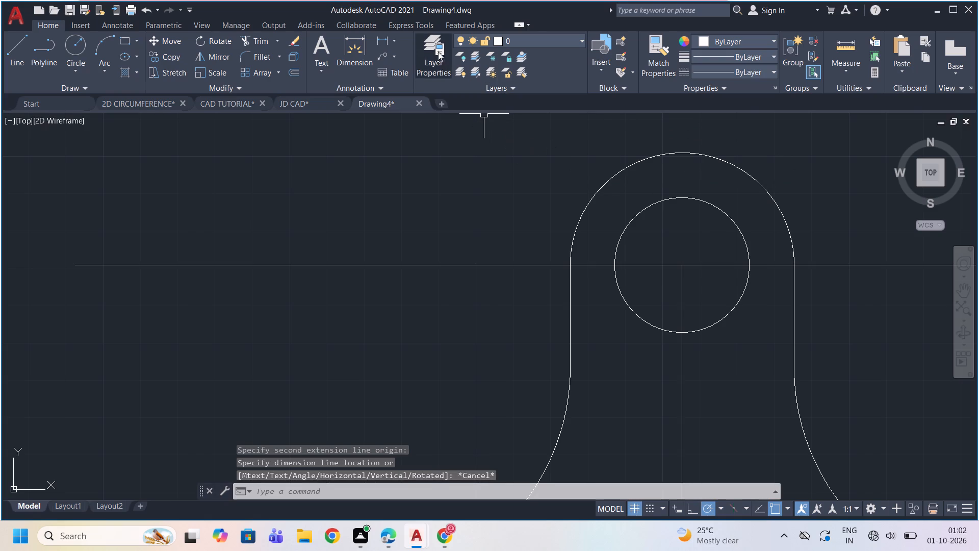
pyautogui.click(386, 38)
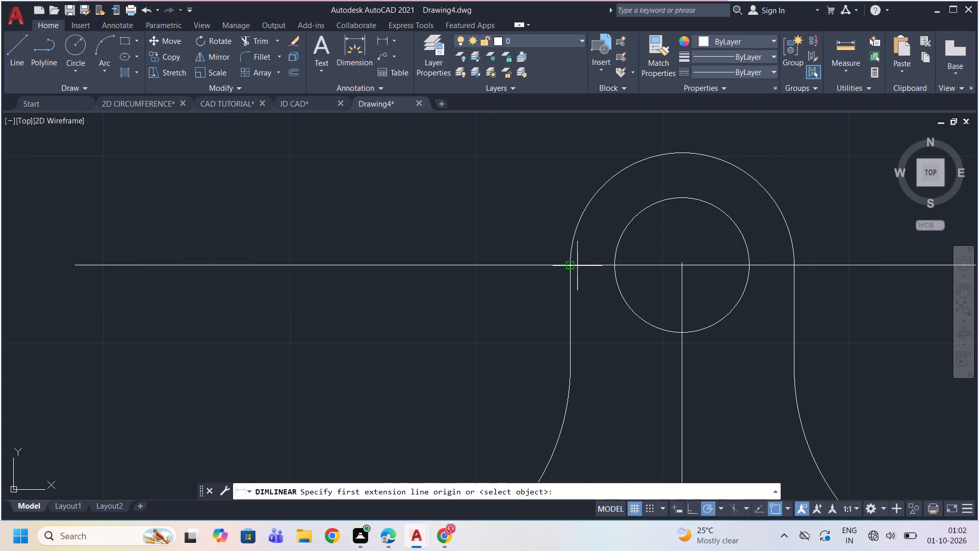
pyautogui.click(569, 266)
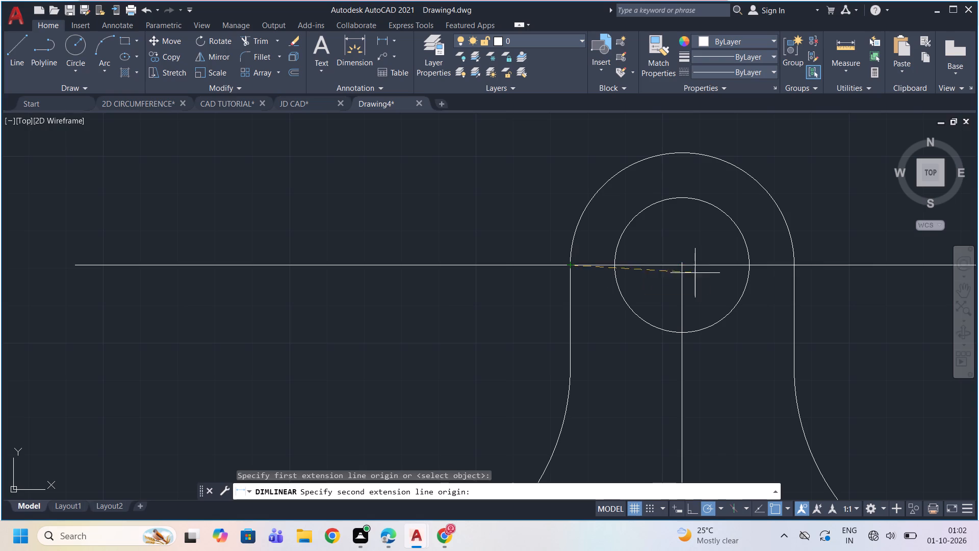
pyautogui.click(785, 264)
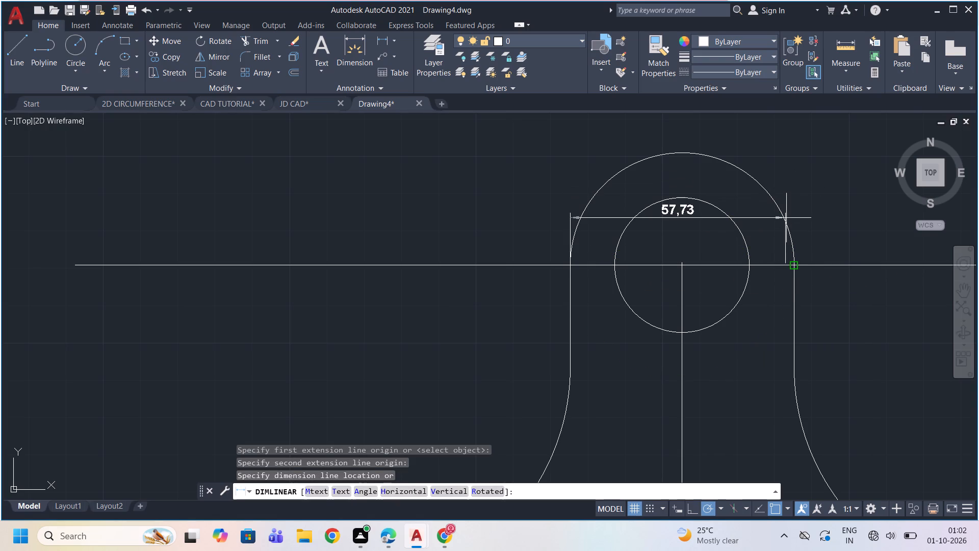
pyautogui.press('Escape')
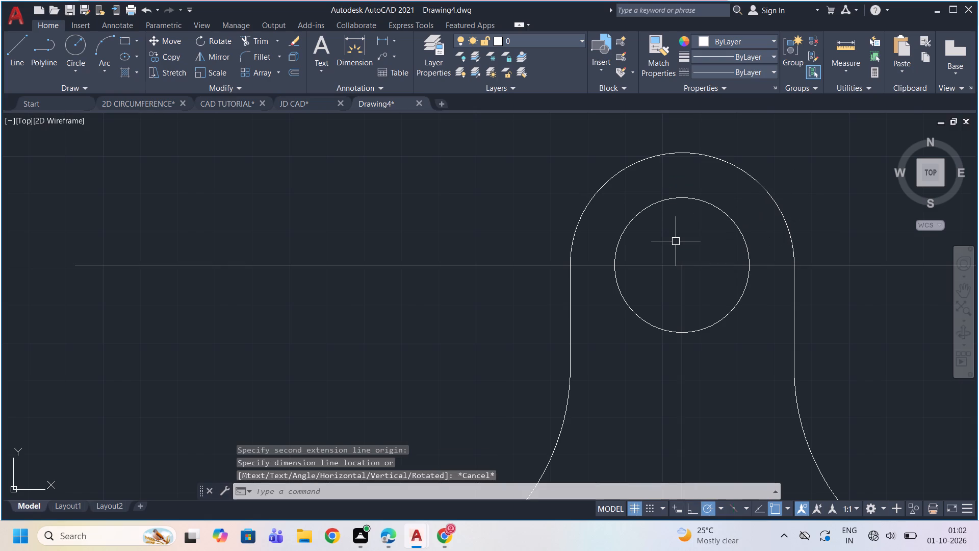
# Add a horizontal linear dimension across the outer width of the bracket's rounded top, placed above the arc.
pyautogui.click(388, 39)
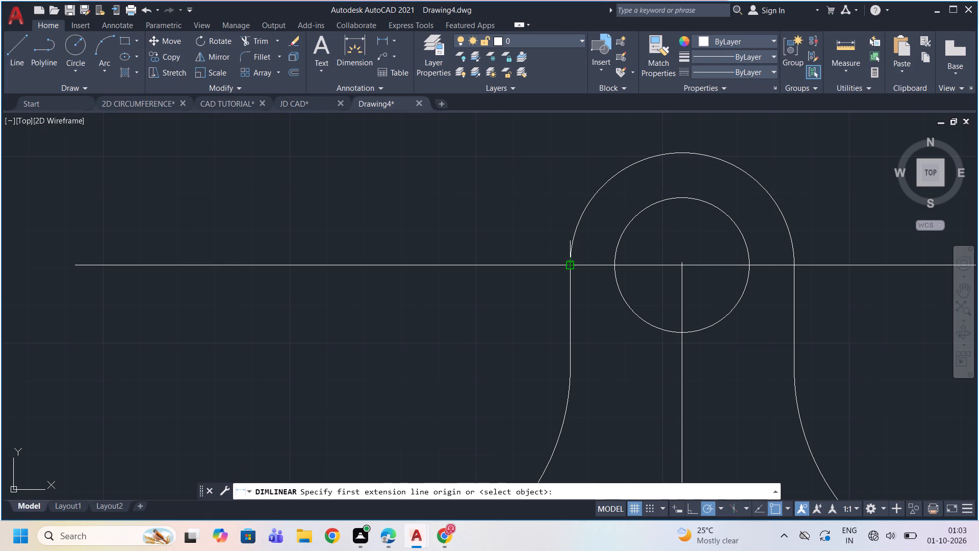
pyautogui.click(572, 267)
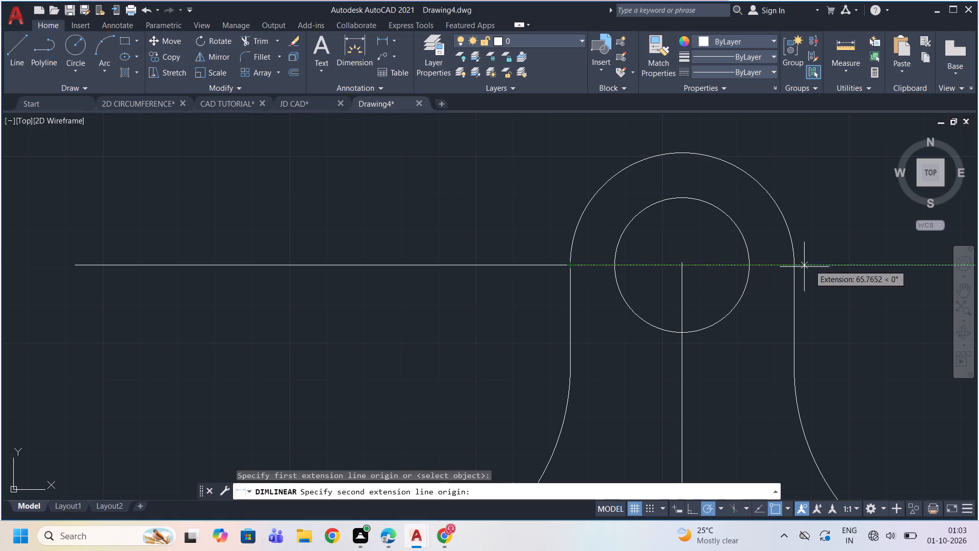
pyautogui.click(796, 268)
pyautogui.click(795, 126)
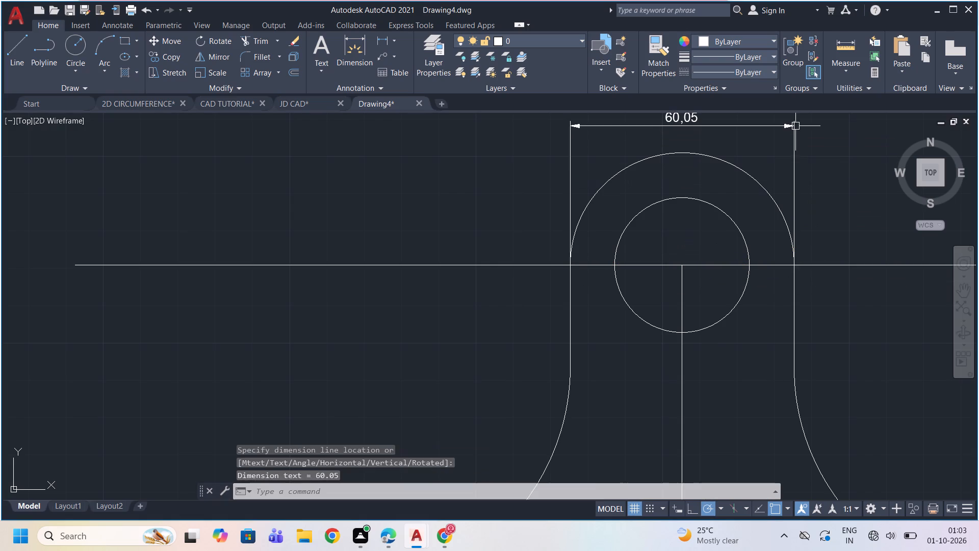
# Add a vertical linear dimension from the top circle's centreline to the base corner, placed outside the bracket's right side.
pyautogui.scroll(-1, 766, 270)
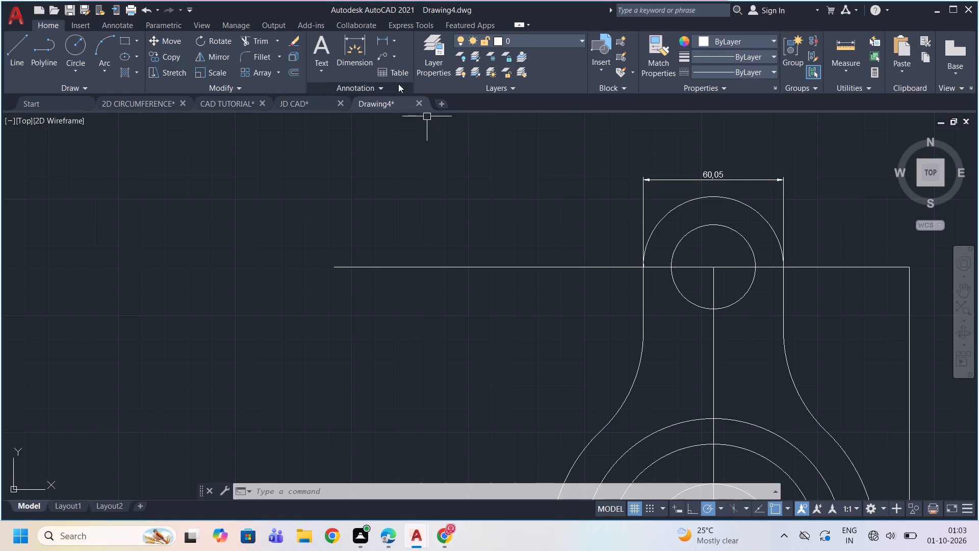
pyautogui.scroll(-3, 492, 219)
pyautogui.scroll(1, 547, 415)
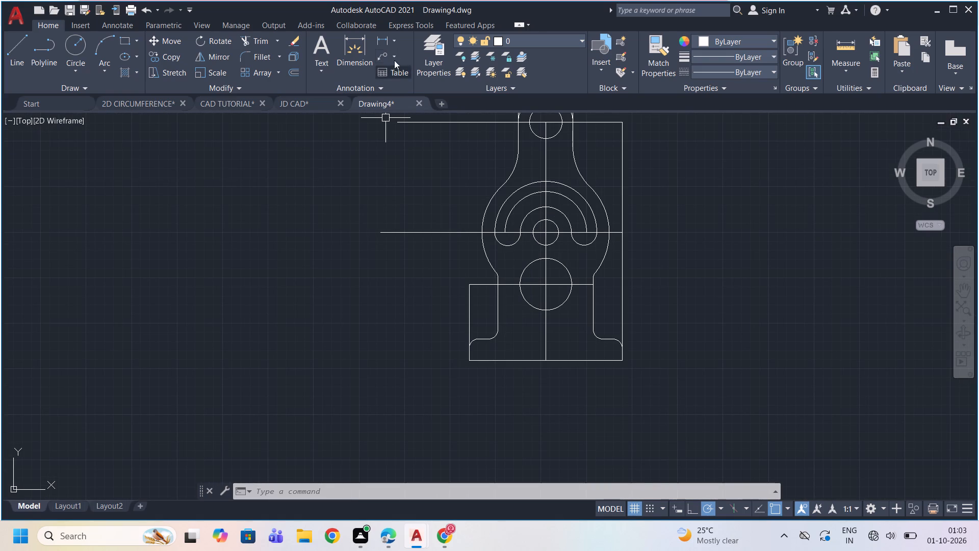
pyautogui.click(384, 39)
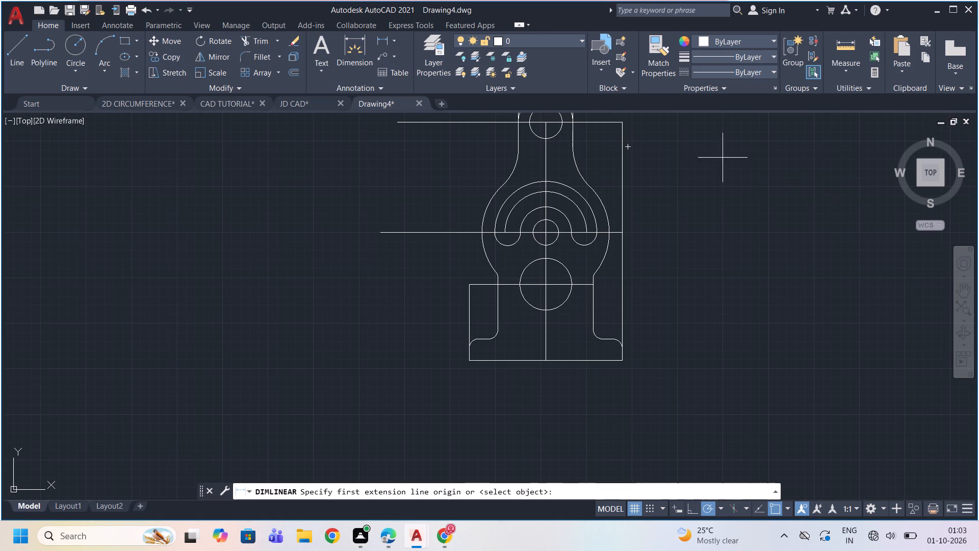
pyautogui.click(621, 123)
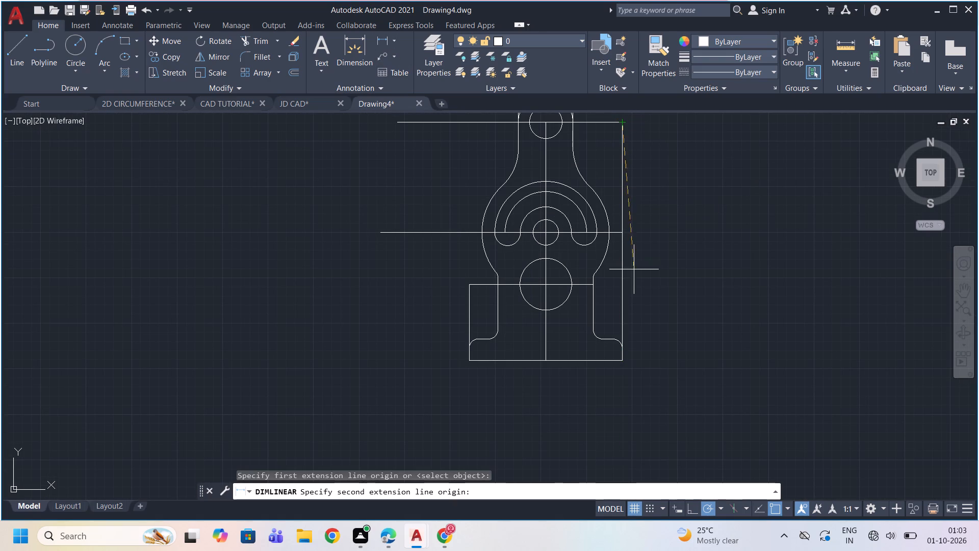
pyautogui.click(621, 357)
pyautogui.scroll(2, 698, 341)
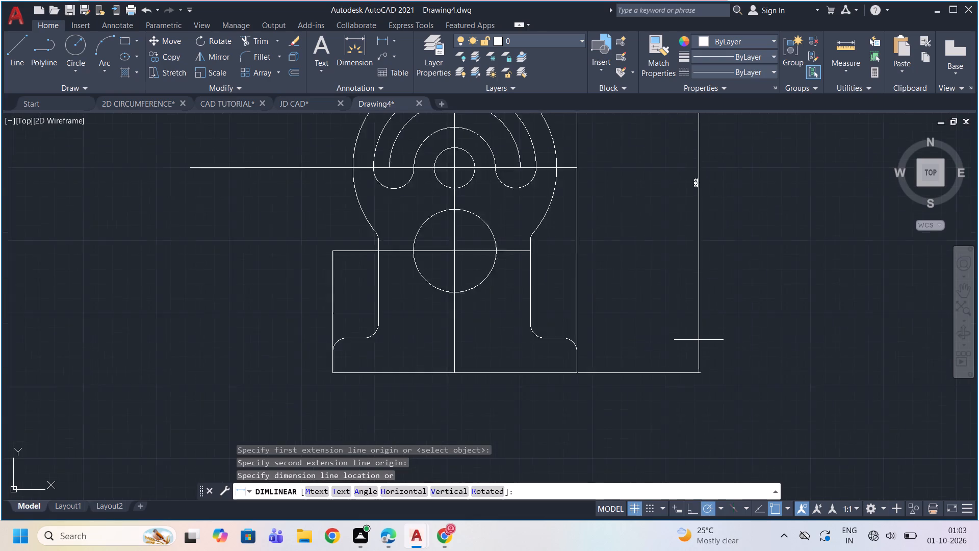
pyautogui.scroll(1, 699, 340)
pyautogui.scroll(-2, 699, 340)
pyautogui.scroll(1, 699, 340)
pyautogui.scroll(-1, 699, 340)
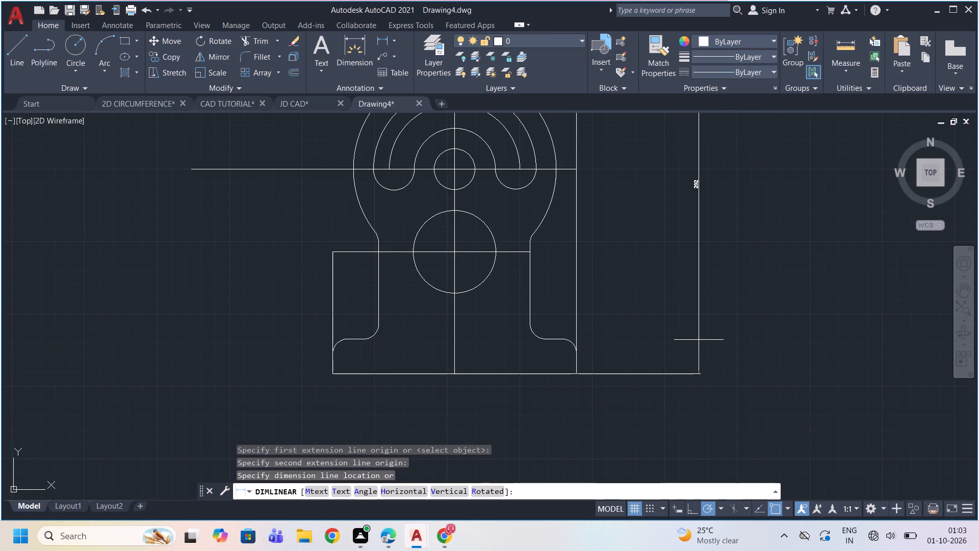
pyautogui.click(699, 340)
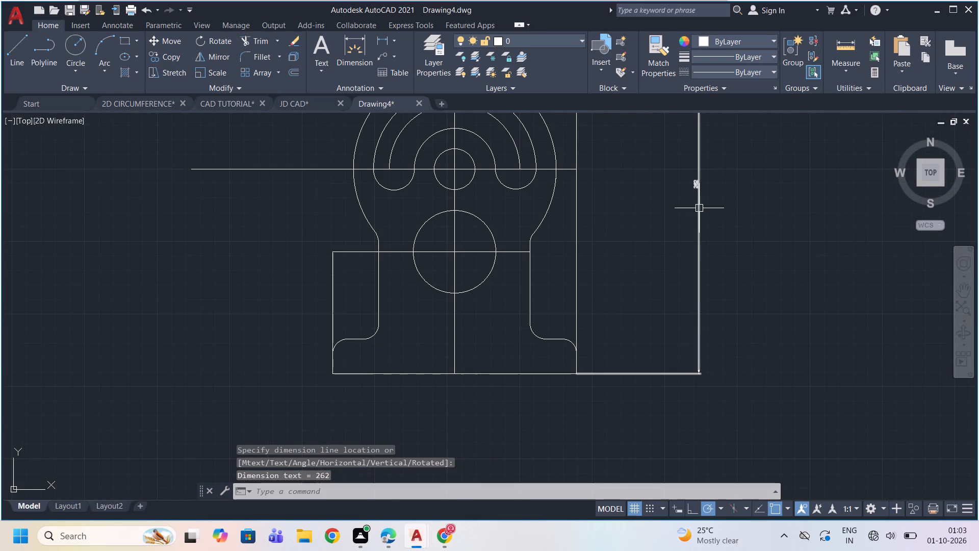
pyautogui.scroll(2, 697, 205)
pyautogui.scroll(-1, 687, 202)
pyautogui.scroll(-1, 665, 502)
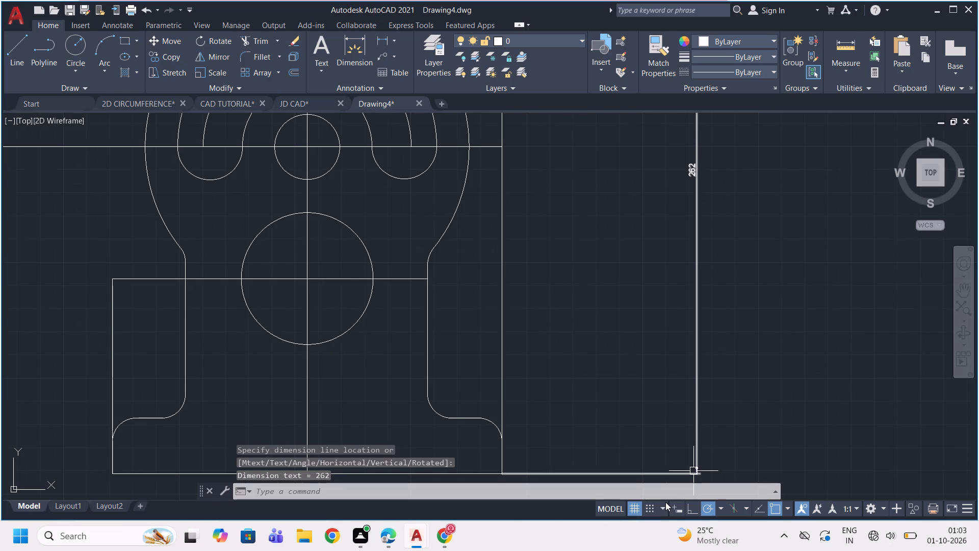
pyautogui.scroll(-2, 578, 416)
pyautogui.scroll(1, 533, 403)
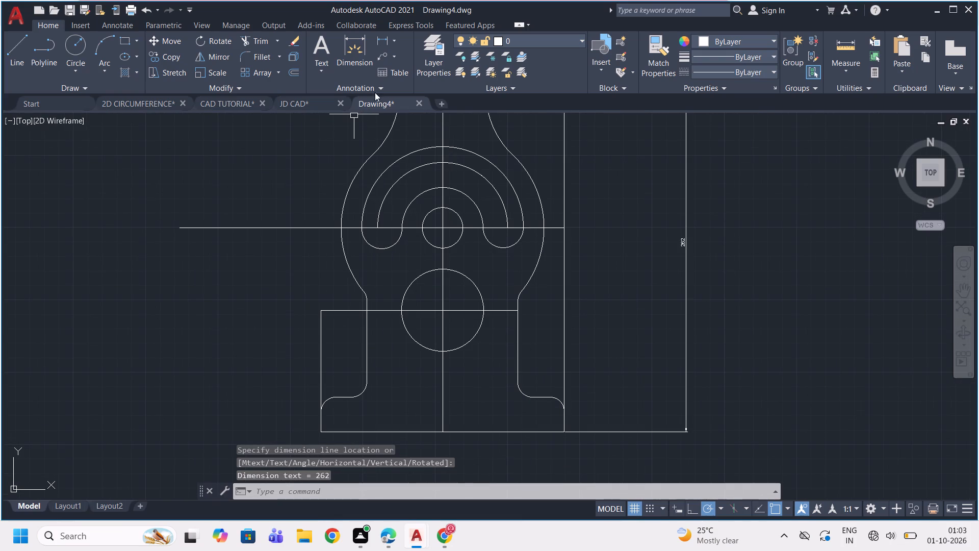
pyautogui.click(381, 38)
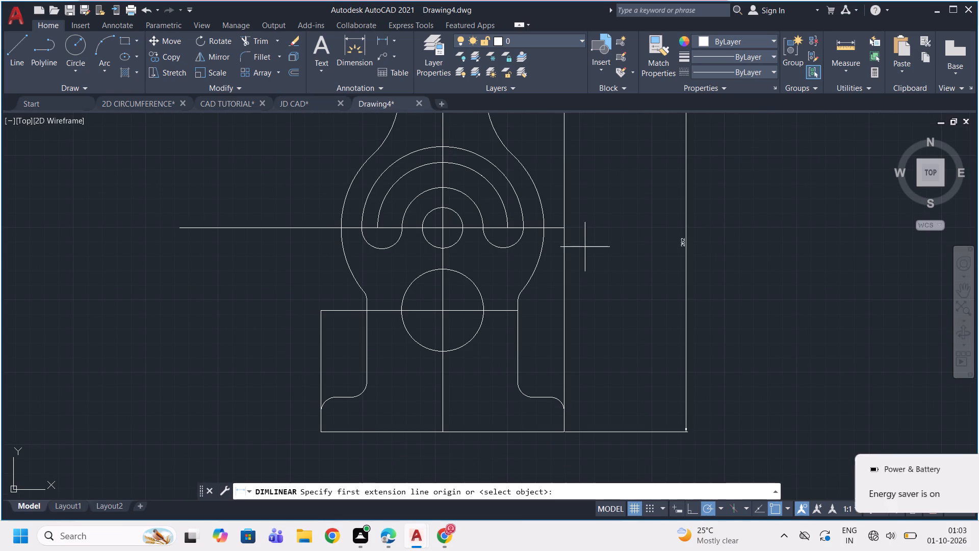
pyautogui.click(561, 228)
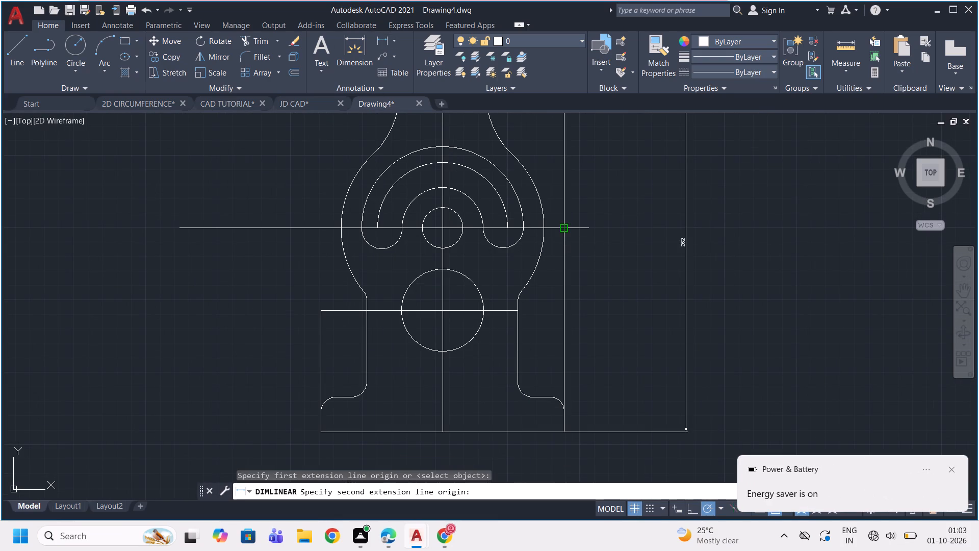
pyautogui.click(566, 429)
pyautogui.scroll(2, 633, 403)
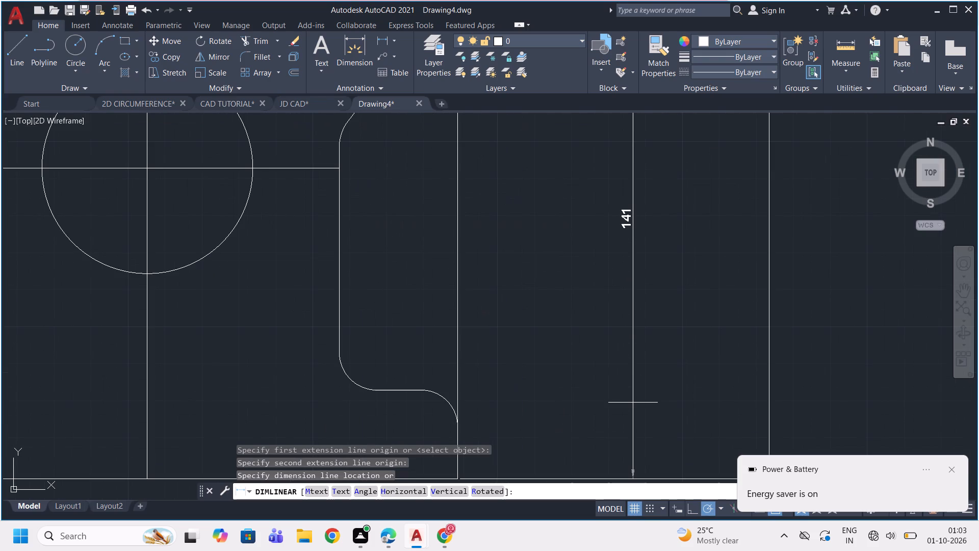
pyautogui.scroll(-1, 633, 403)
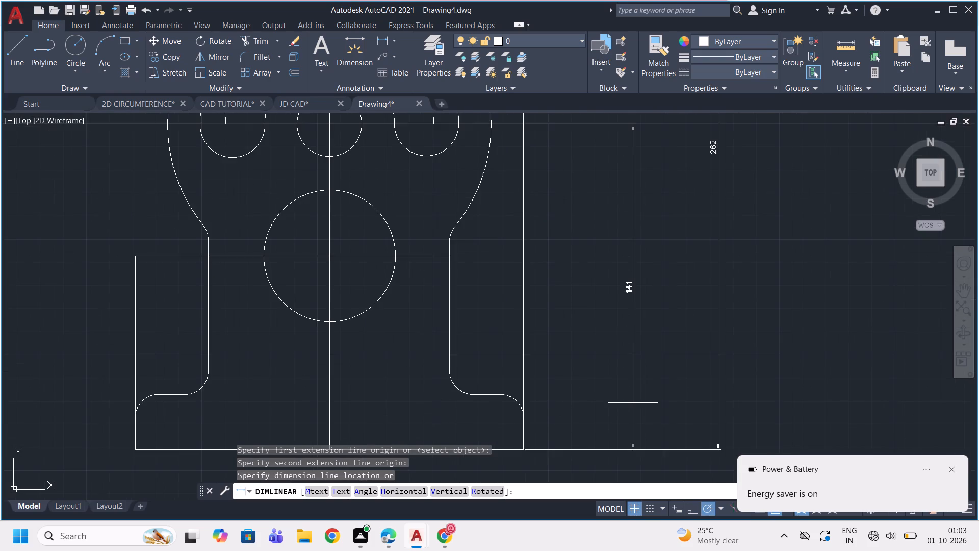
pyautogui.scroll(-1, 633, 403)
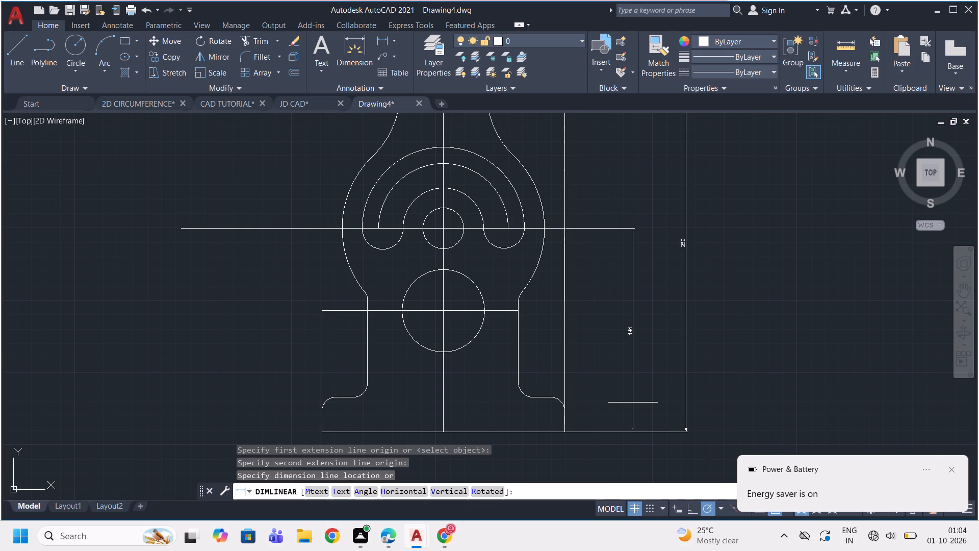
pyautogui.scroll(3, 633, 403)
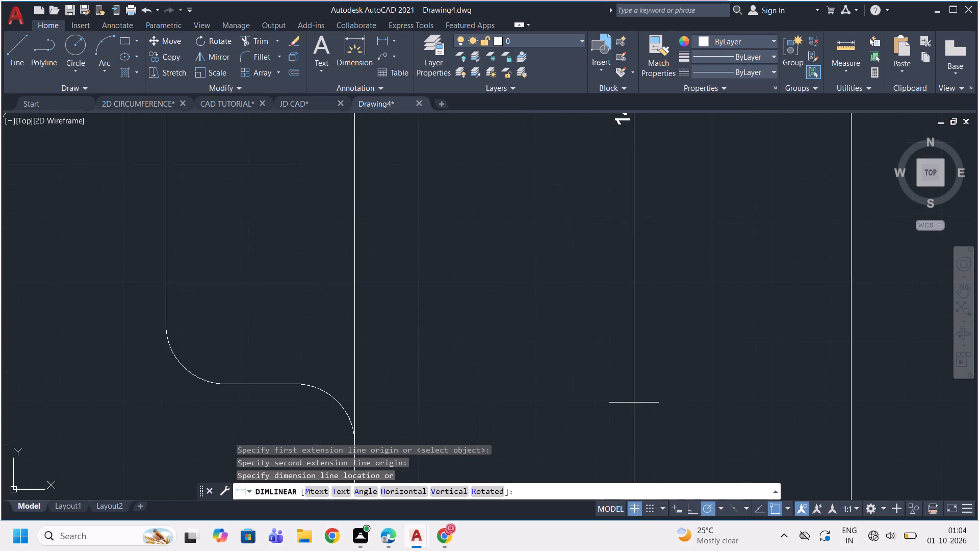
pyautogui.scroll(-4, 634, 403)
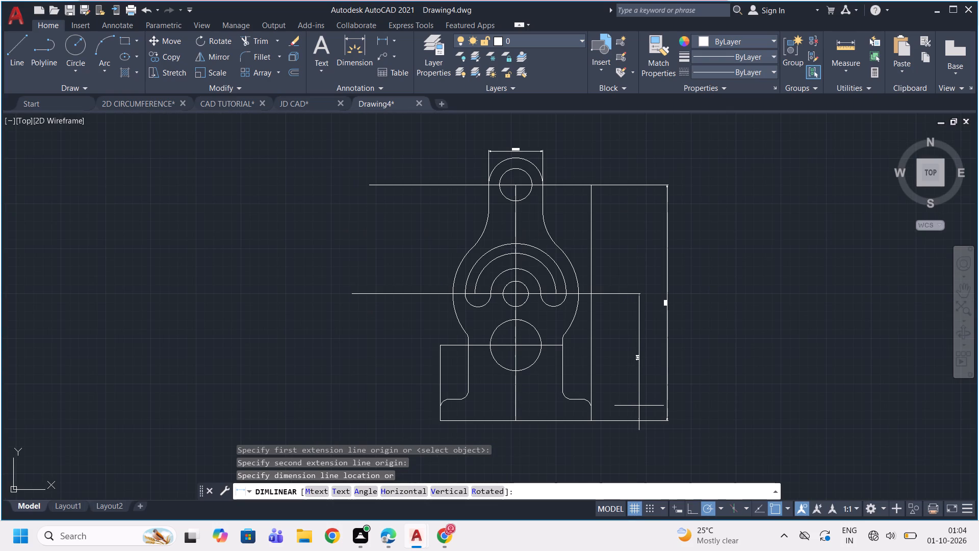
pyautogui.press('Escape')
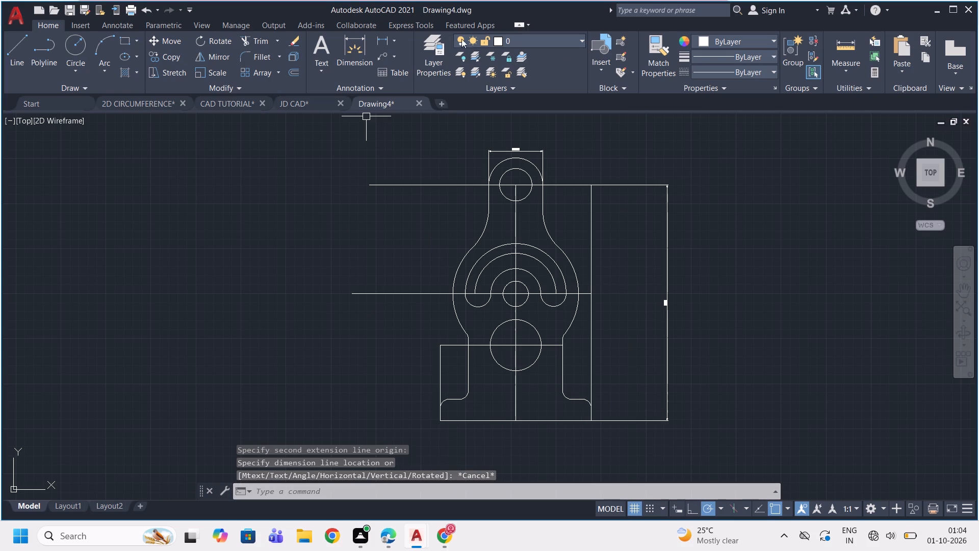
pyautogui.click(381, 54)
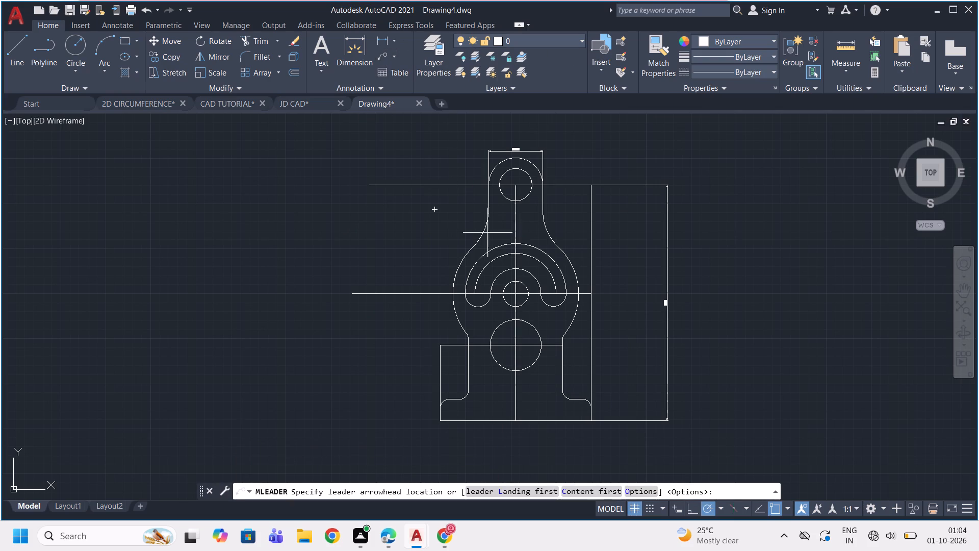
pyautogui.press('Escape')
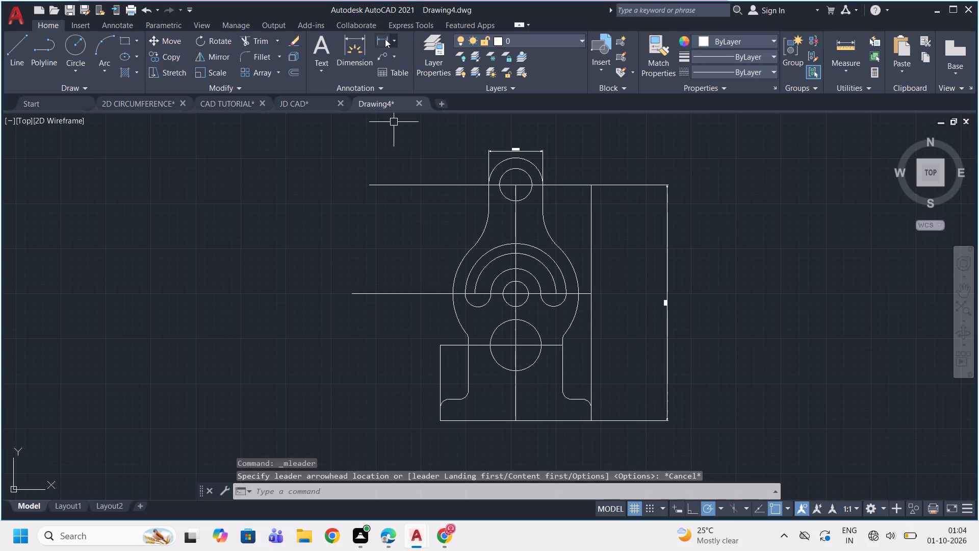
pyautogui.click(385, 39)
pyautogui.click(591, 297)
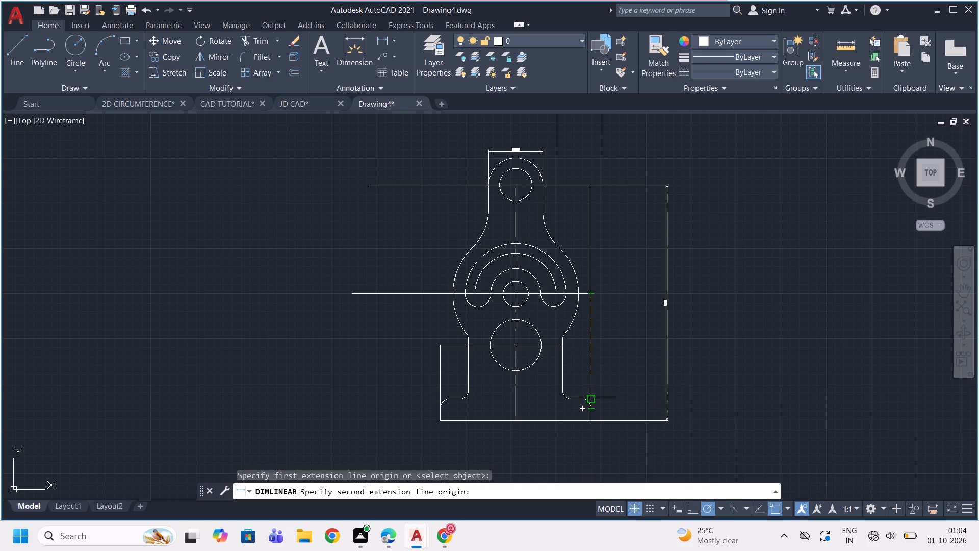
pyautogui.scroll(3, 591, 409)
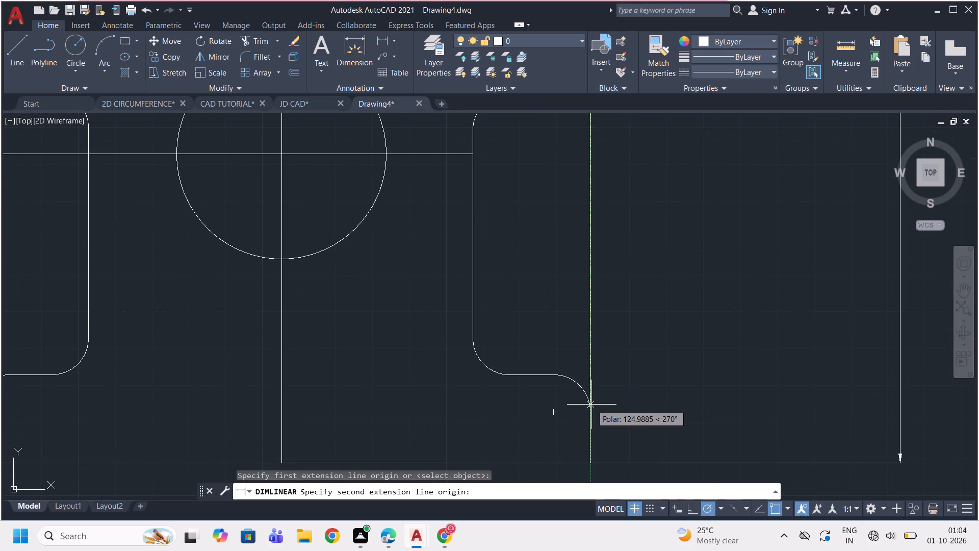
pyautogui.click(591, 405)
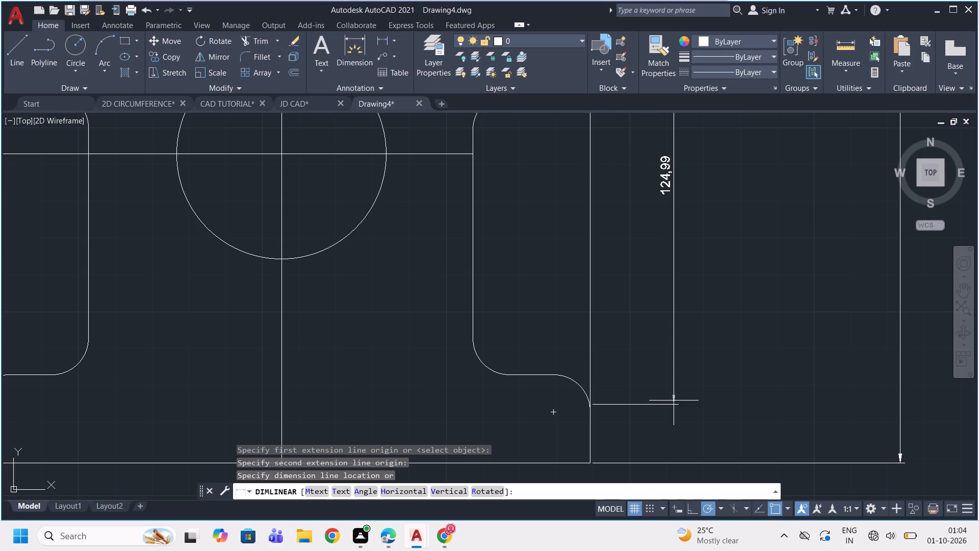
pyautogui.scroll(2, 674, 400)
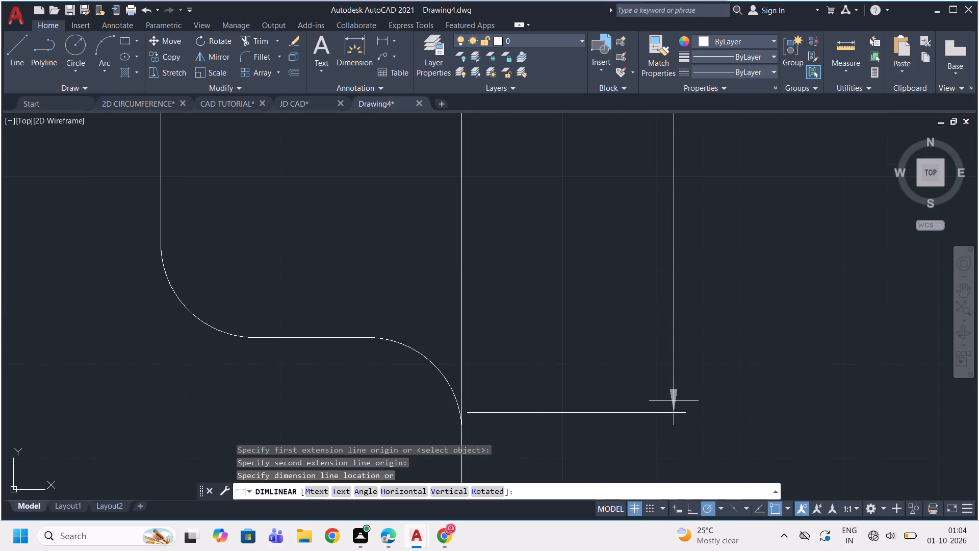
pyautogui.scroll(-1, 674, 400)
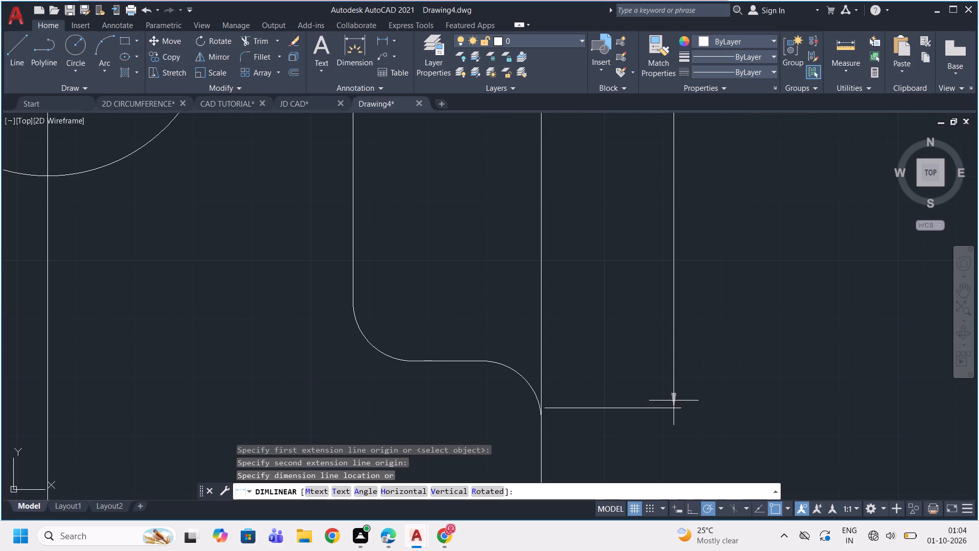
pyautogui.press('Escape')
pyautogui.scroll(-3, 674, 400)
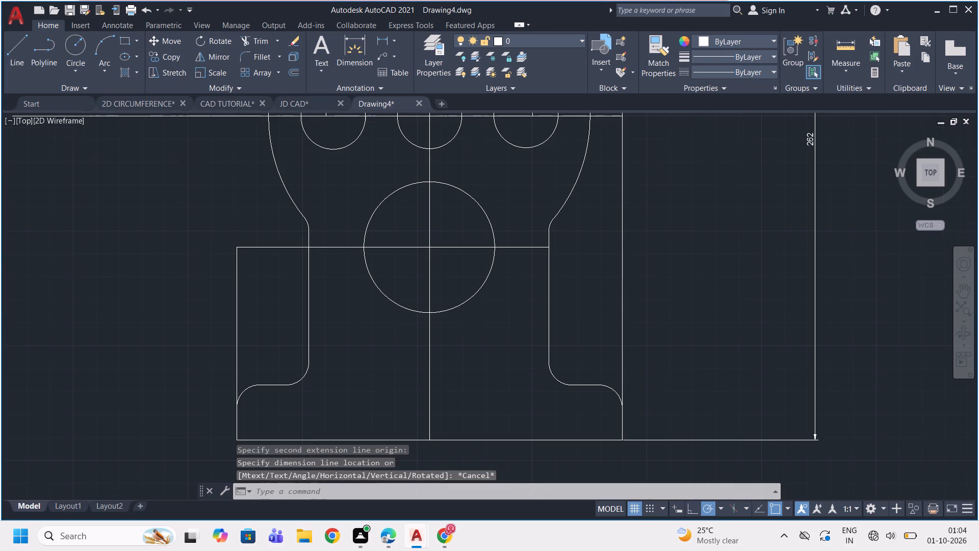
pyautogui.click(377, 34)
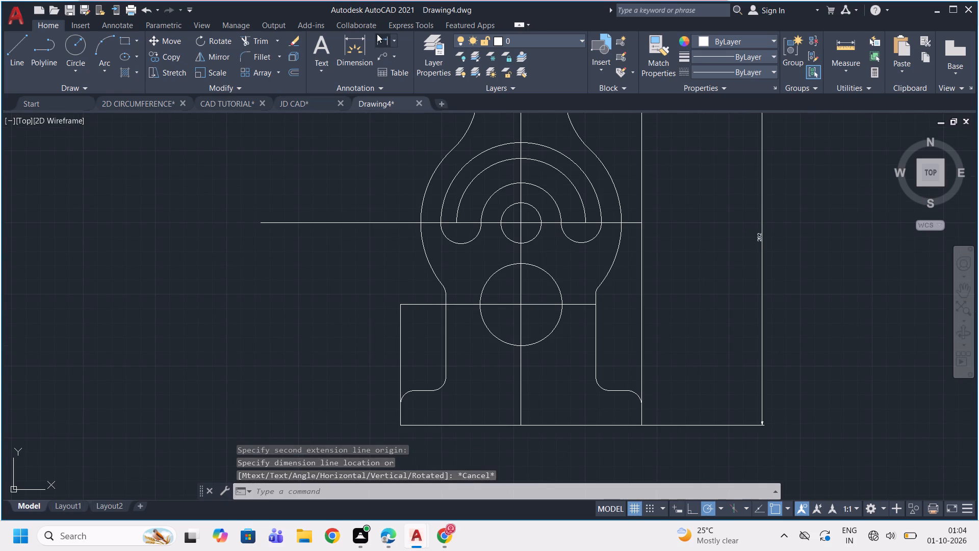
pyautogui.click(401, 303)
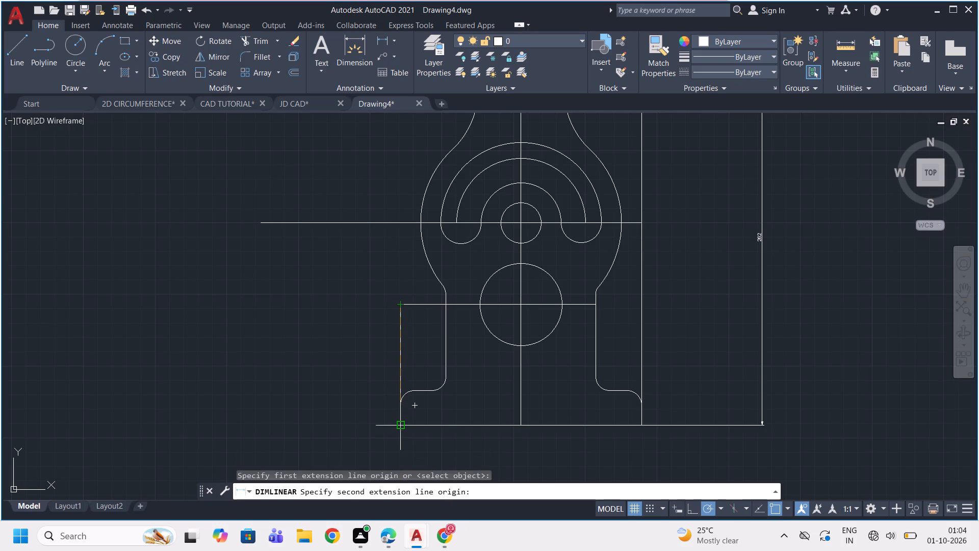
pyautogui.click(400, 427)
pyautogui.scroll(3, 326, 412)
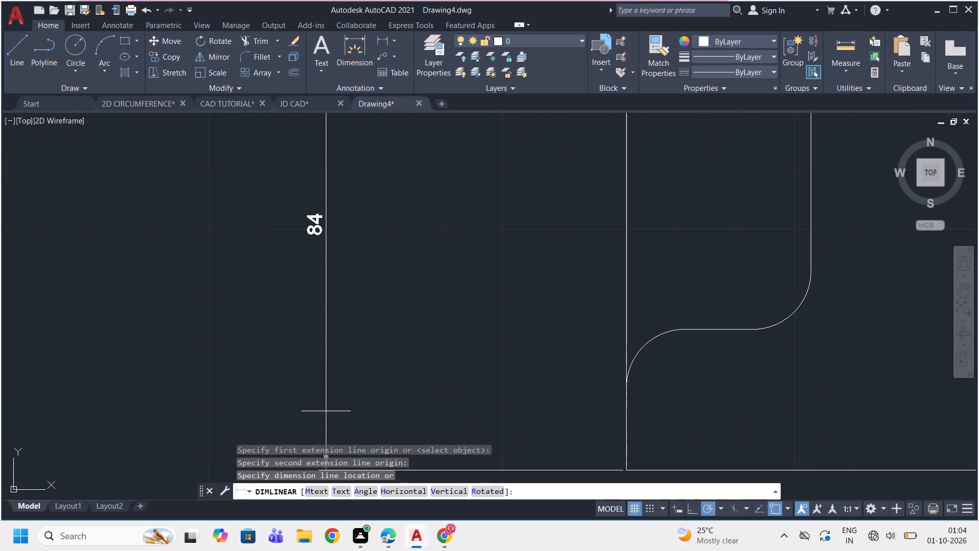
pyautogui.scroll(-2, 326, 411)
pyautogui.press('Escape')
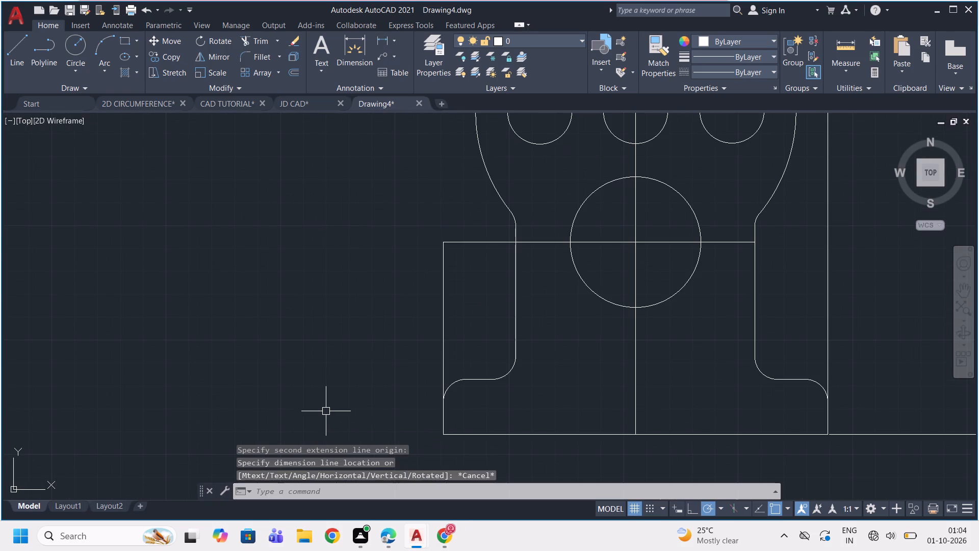
# Add a vertical linear dimension from the left end of the lower circle's centreline to the left base fillet's lower end, placed outside the bracket.
pyautogui.scroll(-2, 450, 395)
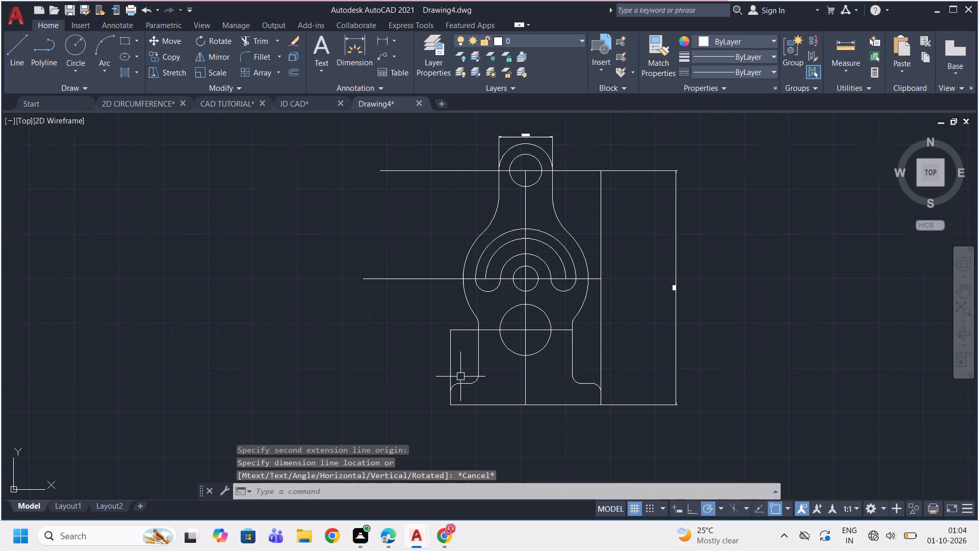
pyautogui.scroll(1, 426, 403)
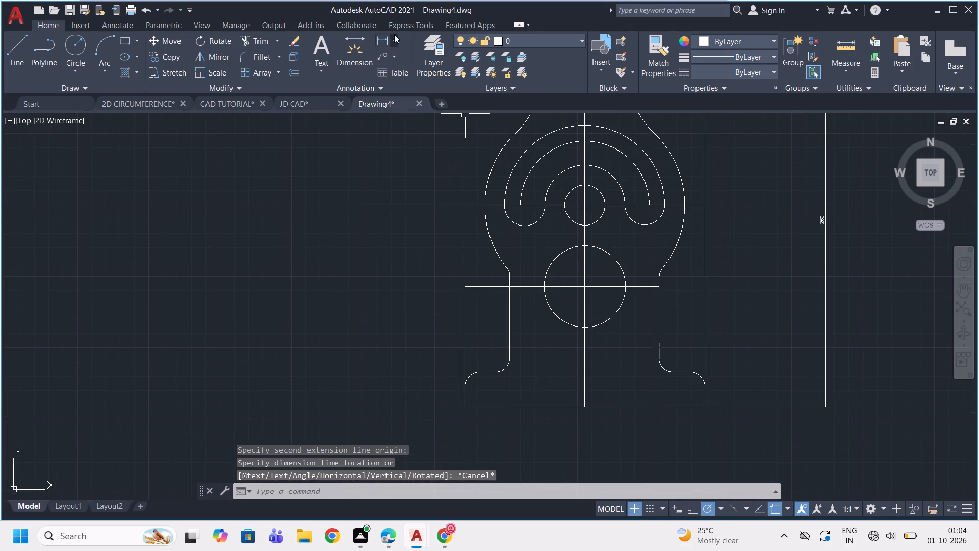
pyautogui.click(385, 36)
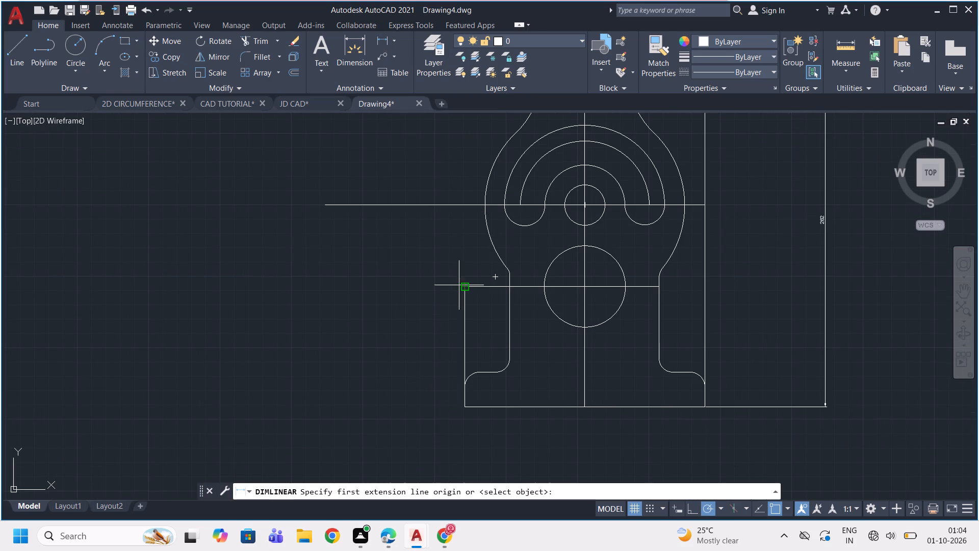
pyautogui.click(465, 290)
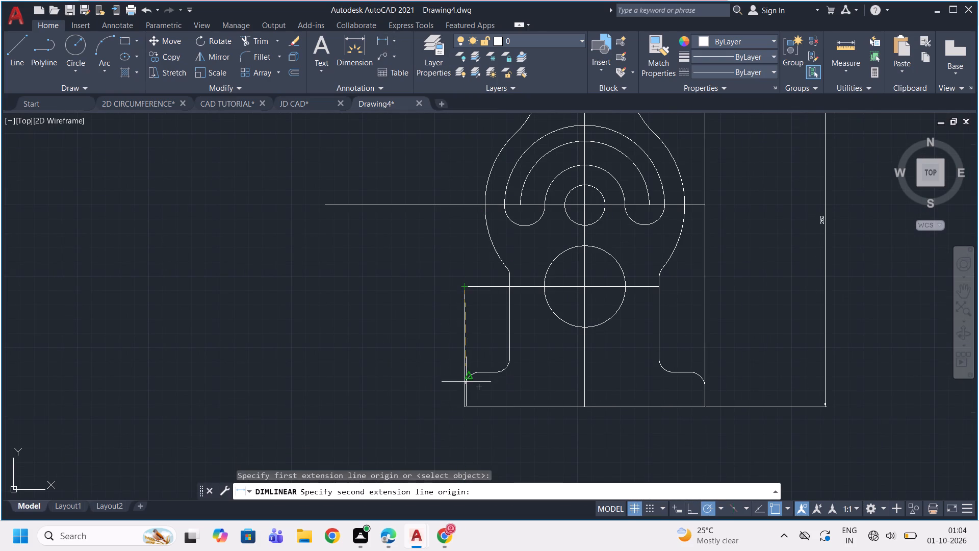
pyautogui.click(465, 382)
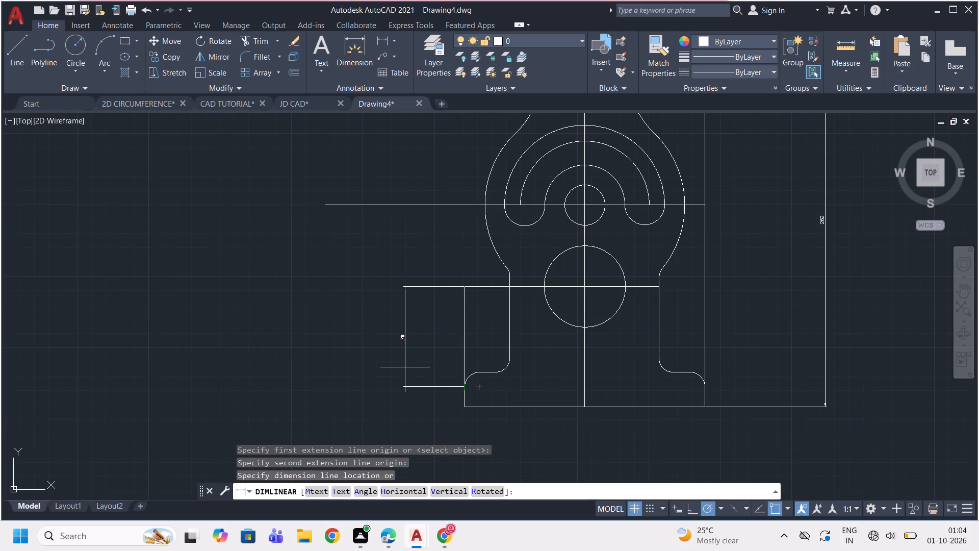
pyautogui.scroll(2, 405, 367)
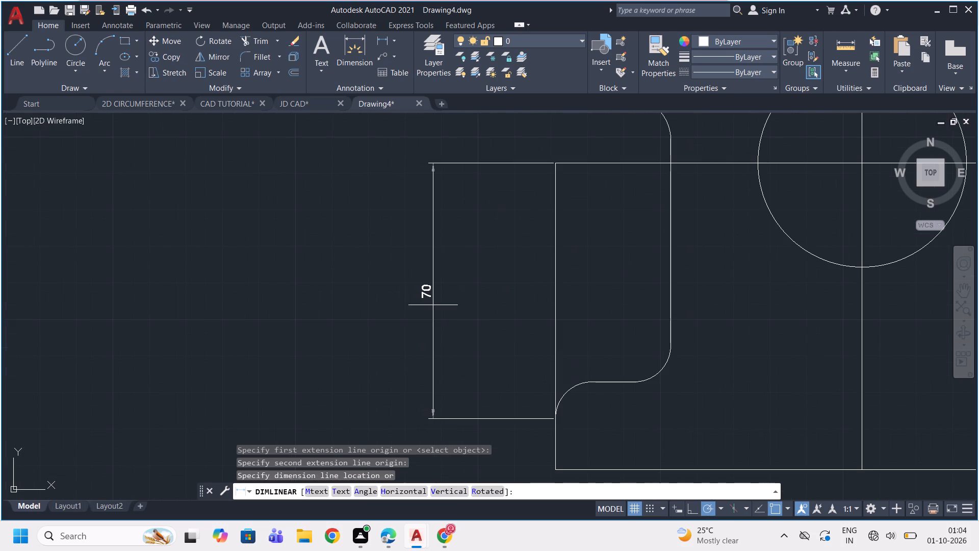
pyautogui.click(454, 290)
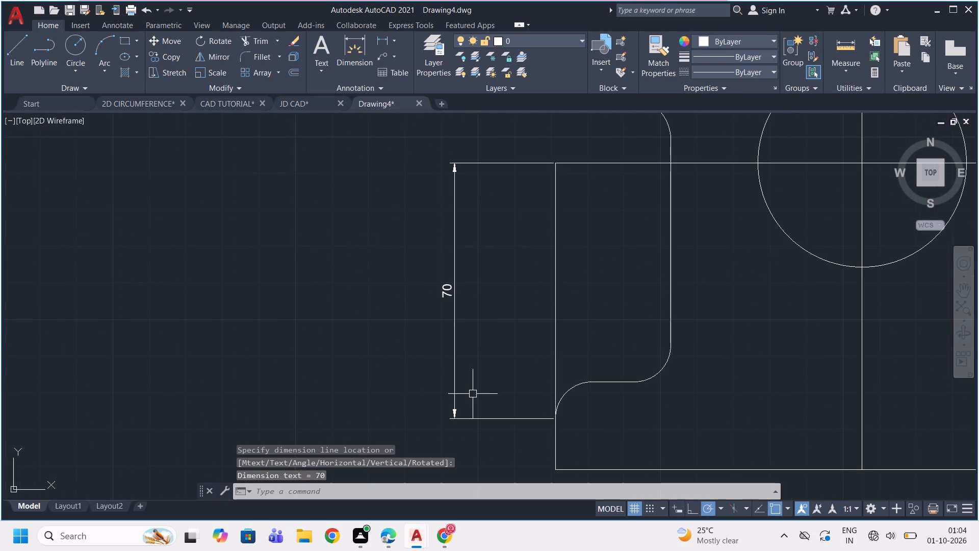
pyautogui.press('Escape')
# Add a vertical linear dimension from the middle circle's centreline to the bottom-right base corner, placed between the bracket and the taller vertical dimension.
pyautogui.scroll(-2, 474, 393)
pyautogui.scroll(1, 483, 422)
pyautogui.scroll(-2, 489, 416)
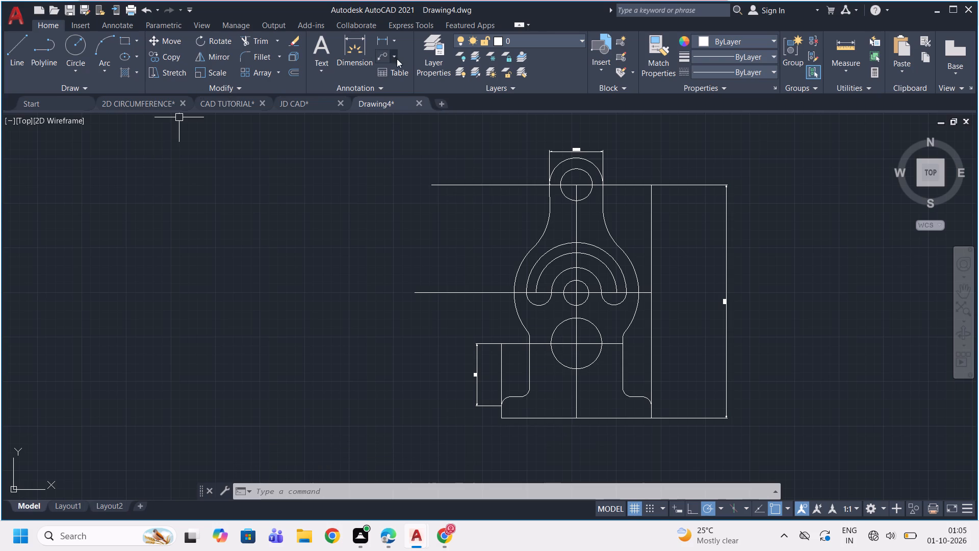
pyautogui.click(389, 37)
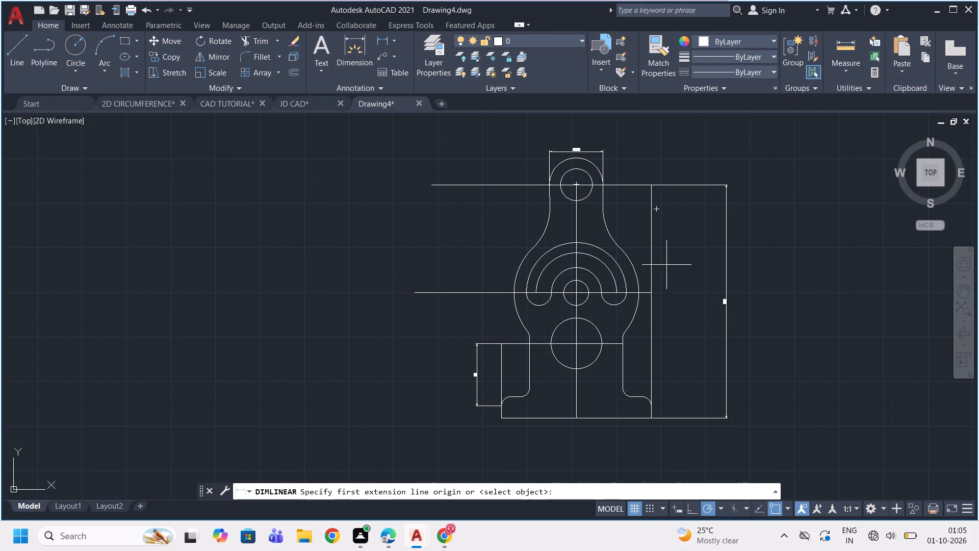
pyautogui.click(653, 295)
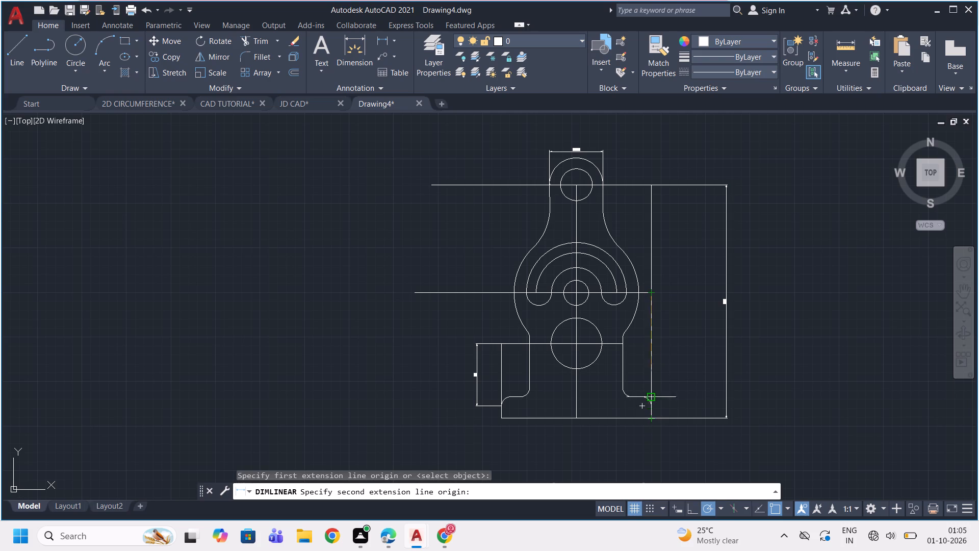
pyautogui.click(652, 417)
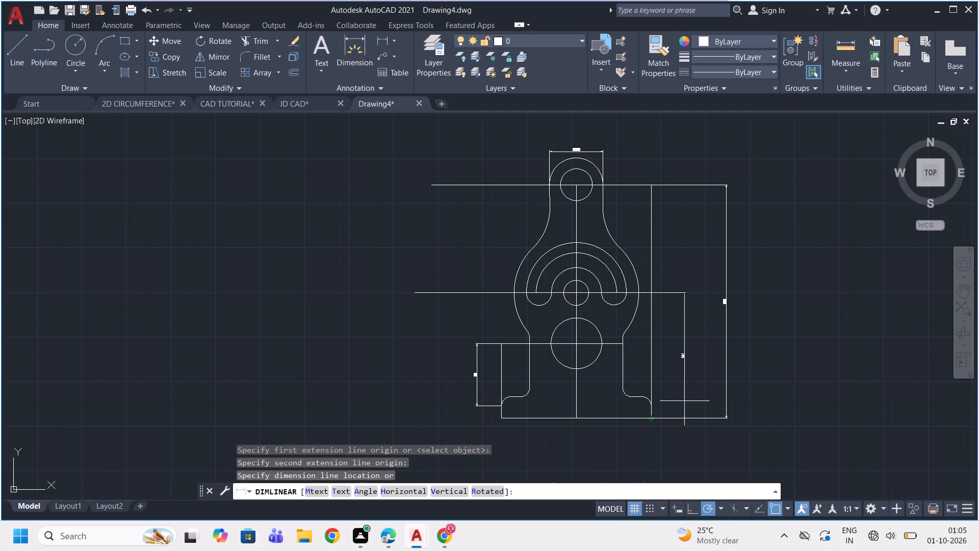
pyautogui.click(686, 400)
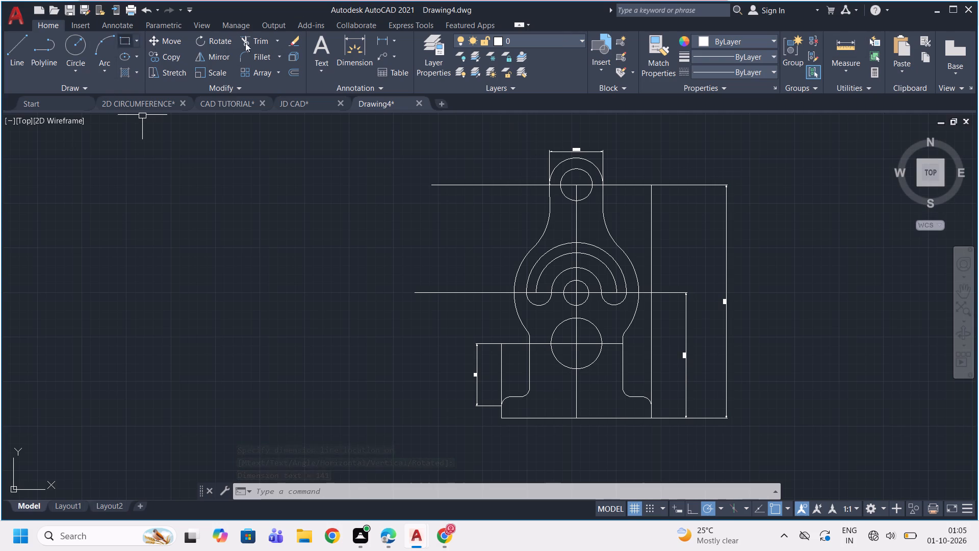
# Add a multileader reading DIA57 at the bottom of the lower circle, with its landing down and to the left.
pyautogui.click(384, 53)
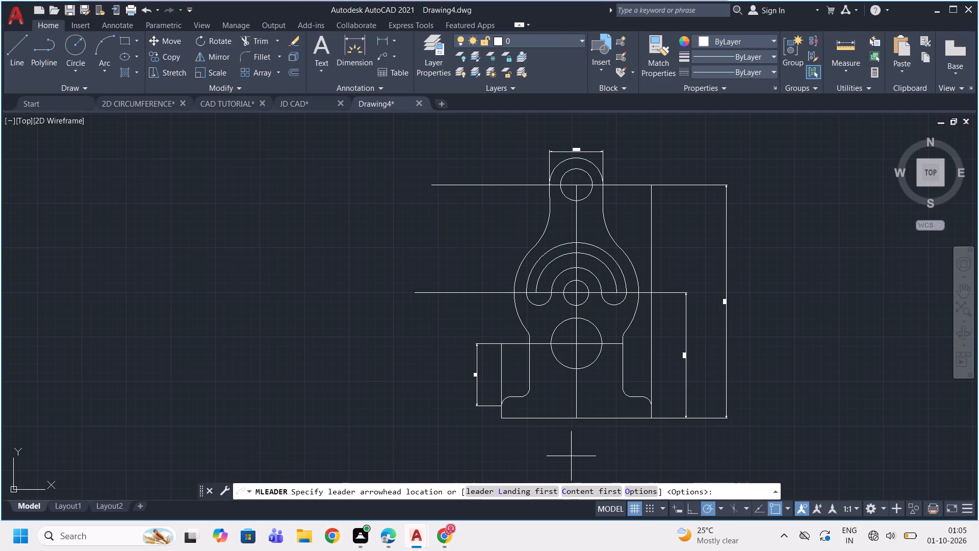
pyautogui.scroll(1, 577, 444)
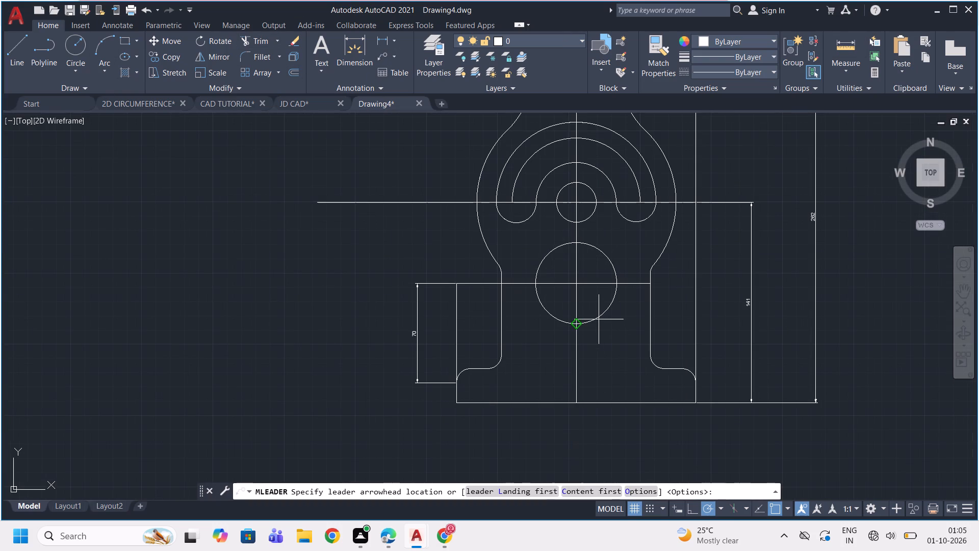
pyautogui.click(562, 320)
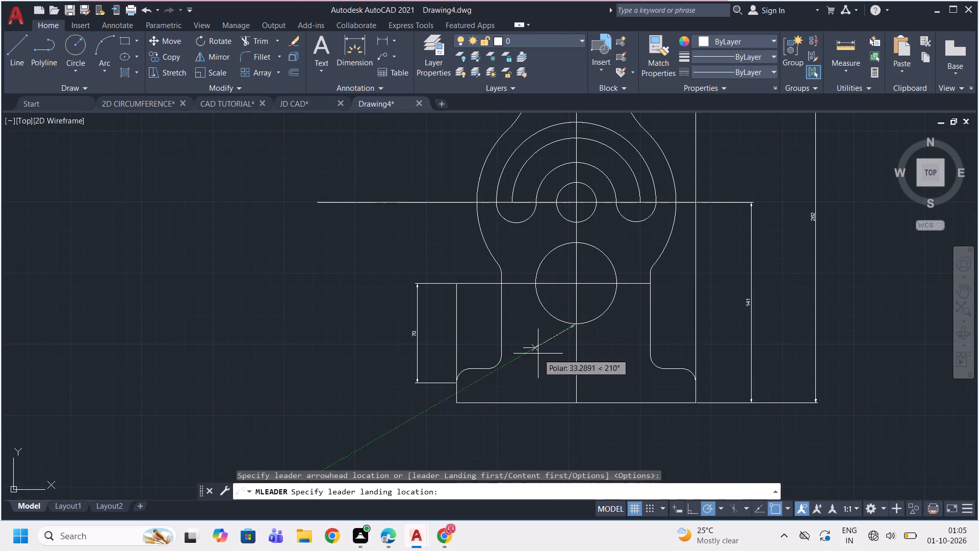
pyautogui.click(527, 364)
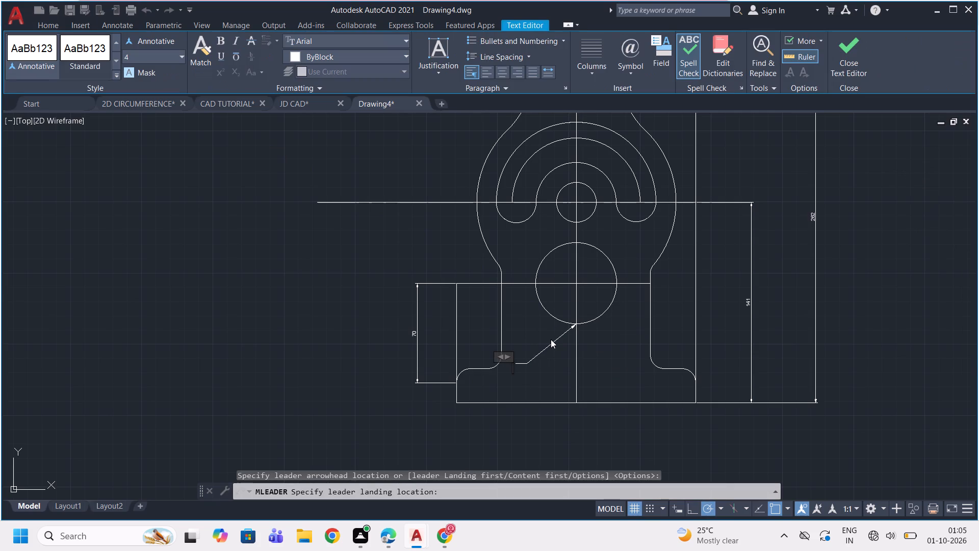
pyautogui.write('DIA')
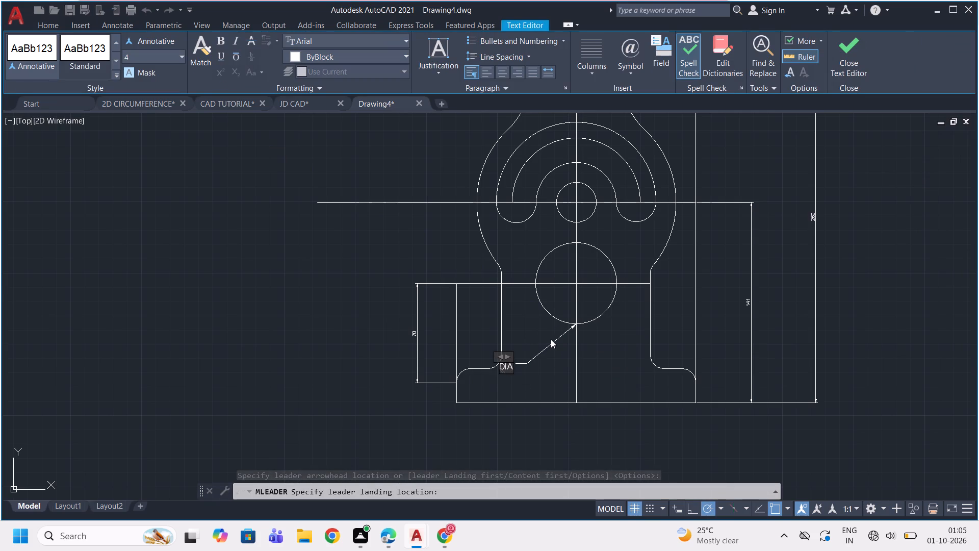
pyautogui.write('57')
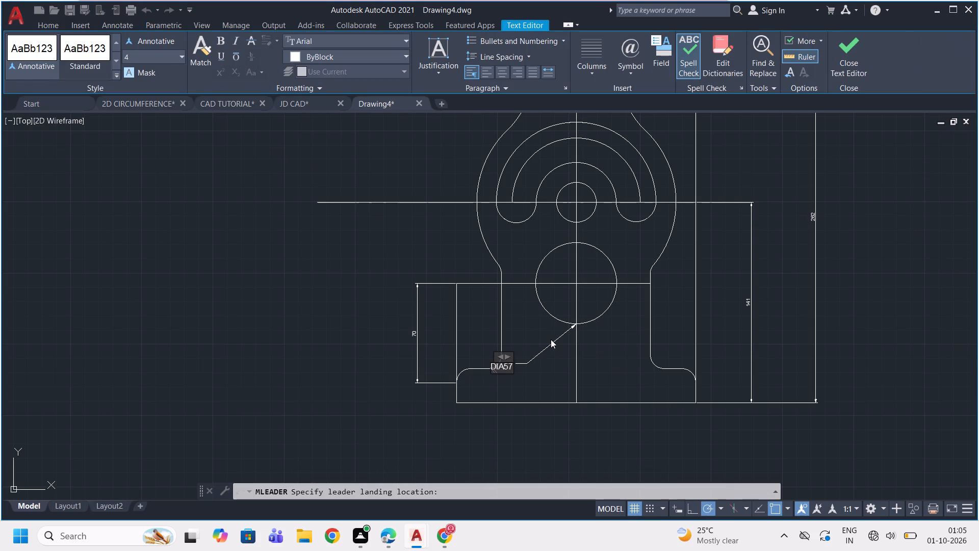
pyautogui.click(551, 339)
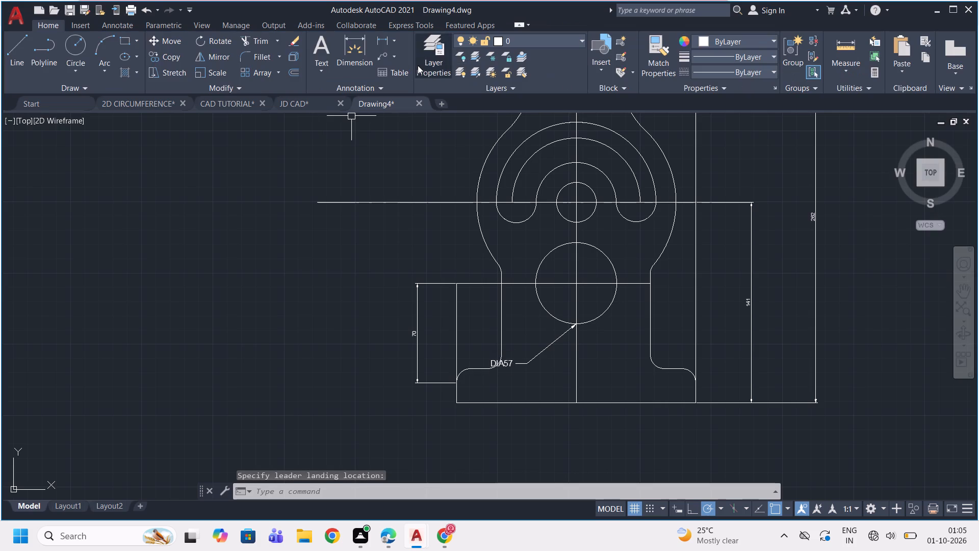
# Add a multileader reading R10 to the right base corner fillet, with its text below the base.
pyautogui.click(385, 53)
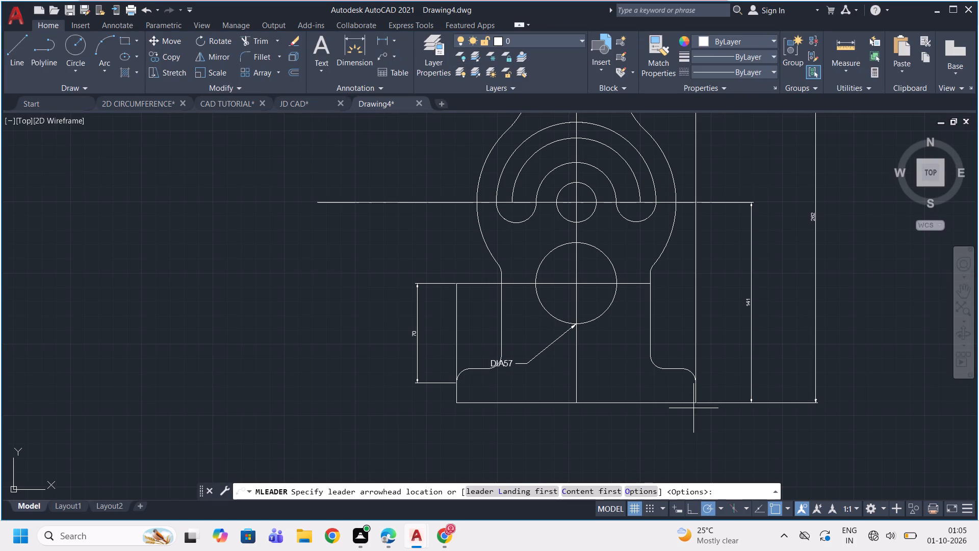
pyautogui.click(692, 375)
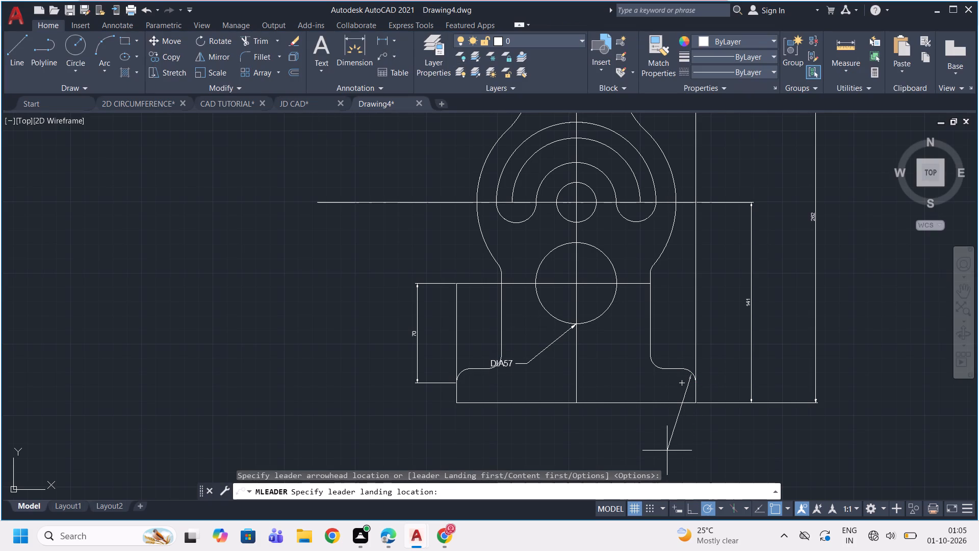
pyautogui.click(667, 450)
pyautogui.write('R10')
pyautogui.click(674, 445)
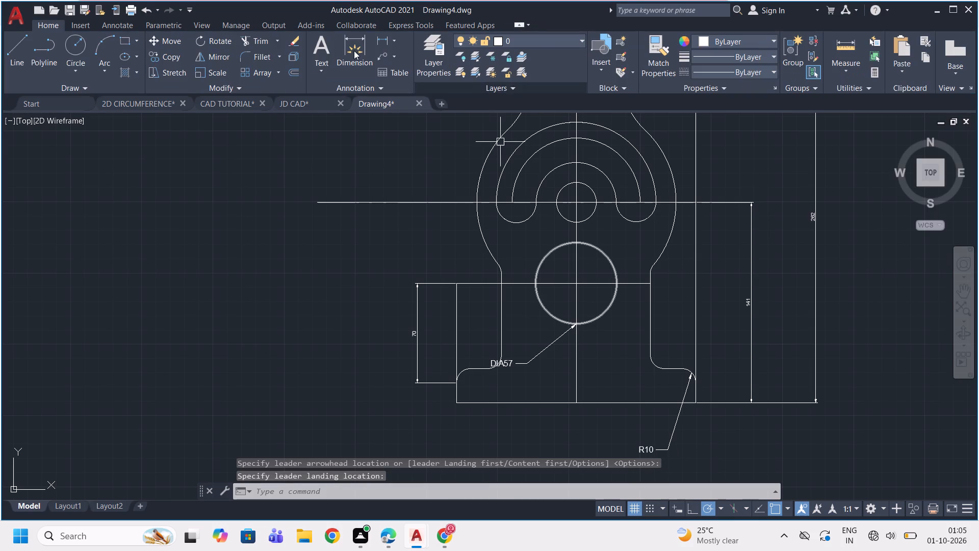
# Add a multileader reading R10 to the fillet between the left column edge and the base, with its text outside the vertical dimension.
pyautogui.click(381, 51)
pyautogui.scroll(-2, 585, 300)
pyautogui.scroll(2, 560, 364)
pyautogui.scroll(3, 546, 304)
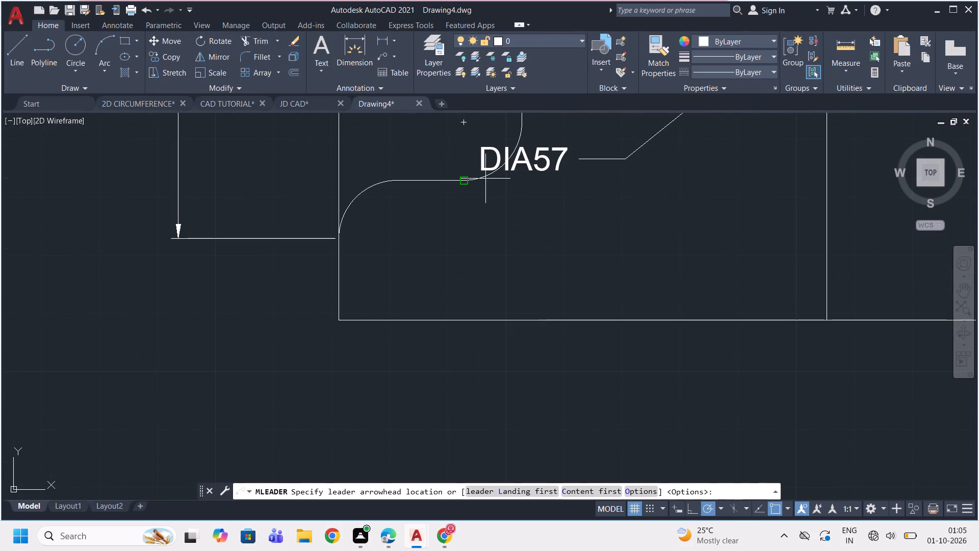
pyautogui.click(514, 138)
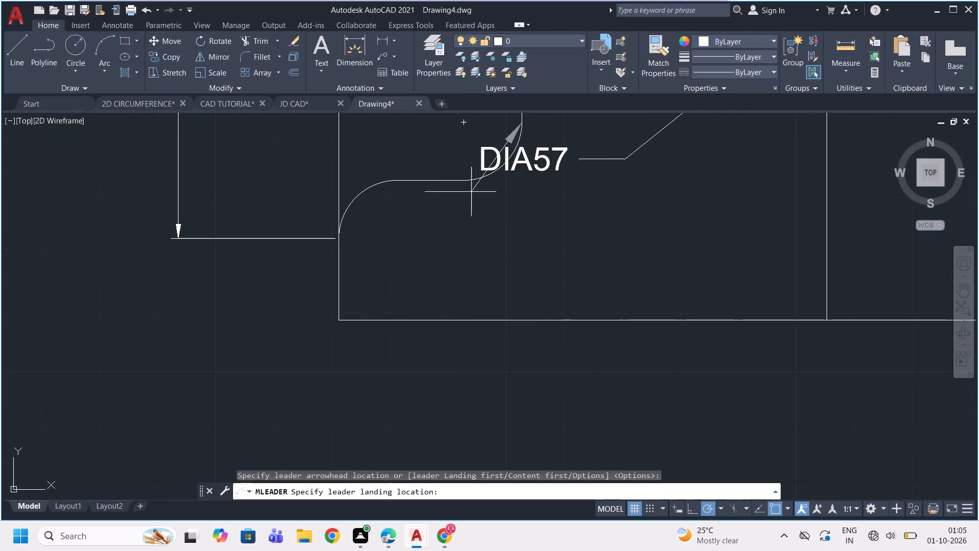
pyautogui.click(145, 170)
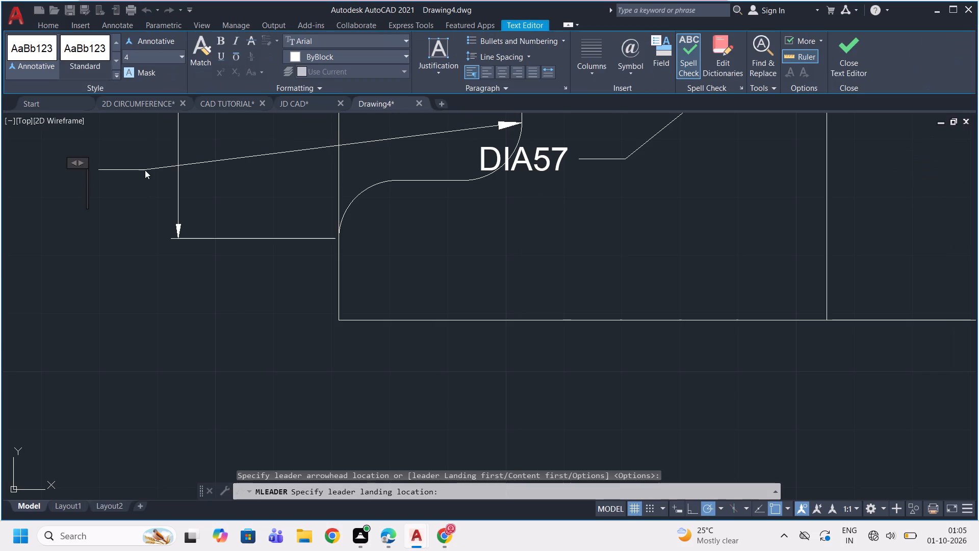
pyautogui.write('R10')
pyautogui.click(145, 170)
# Add a horizontal linear dimension across the full base width, placed below the base and the R10 label.
pyautogui.scroll(-2, 188, 239)
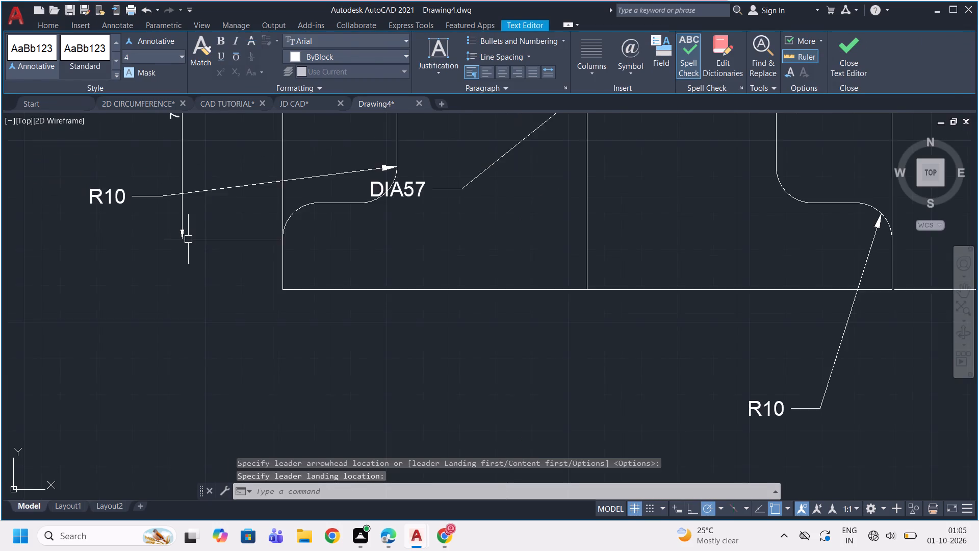
pyautogui.scroll(-1, 191, 239)
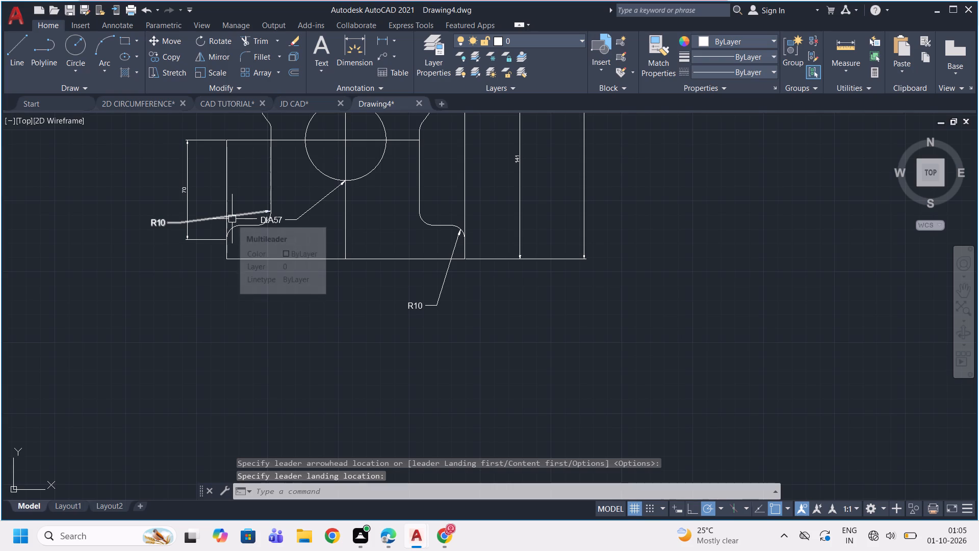
pyautogui.scroll(1, 223, 207)
pyautogui.scroll(-1, 223, 207)
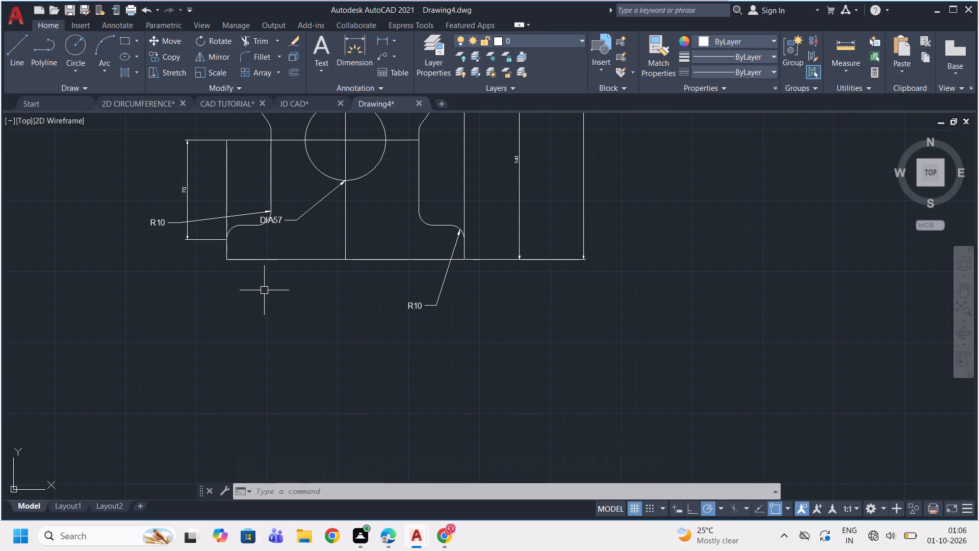
pyautogui.scroll(-1, 264, 290)
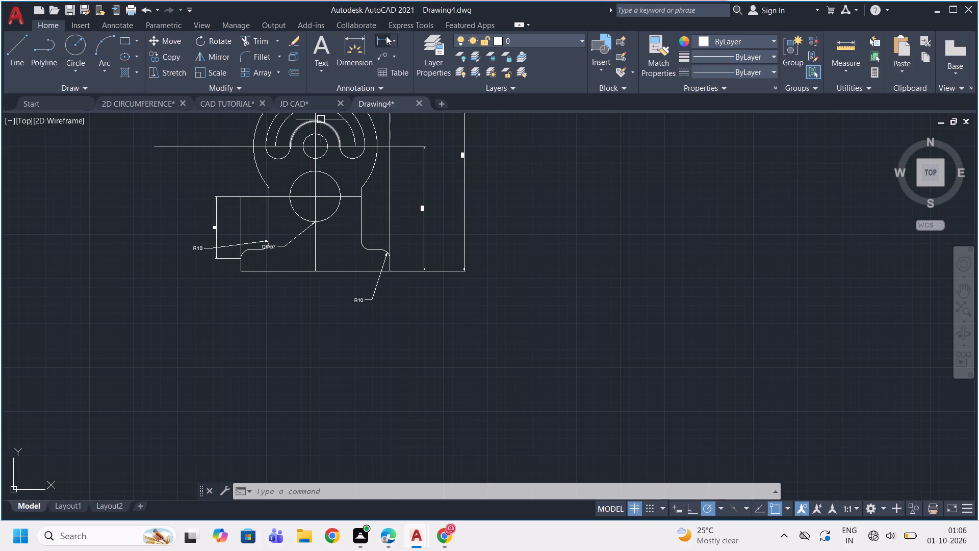
pyautogui.click(384, 36)
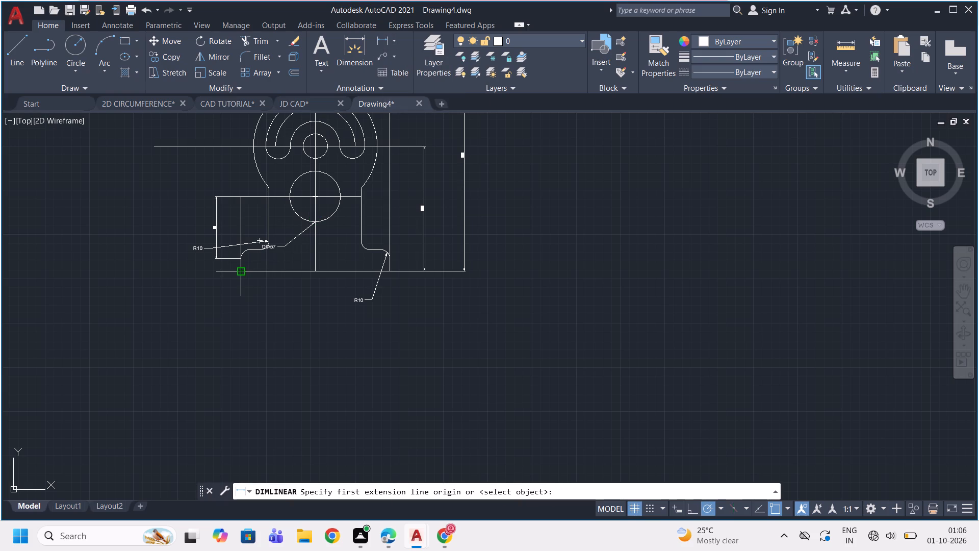
pyautogui.click(241, 273)
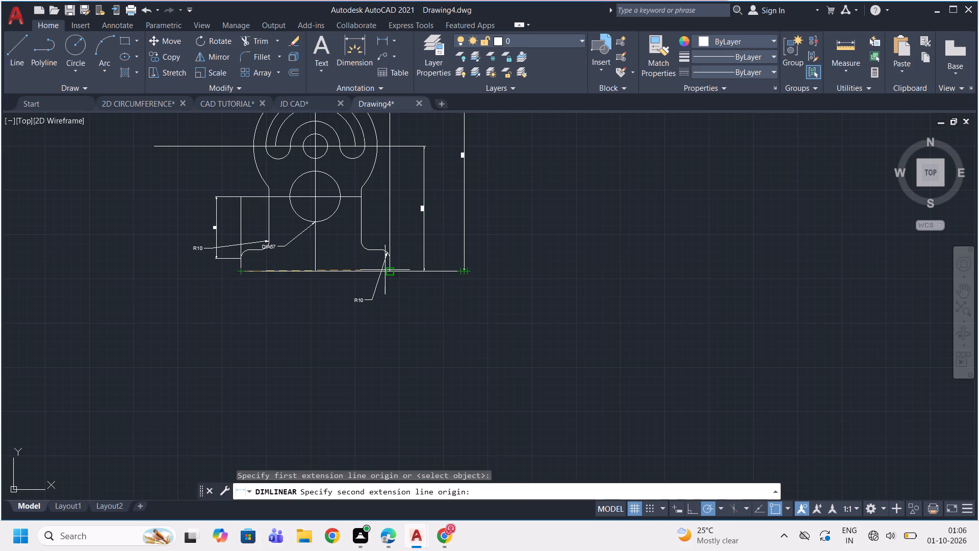
pyautogui.click(386, 271)
pyautogui.scroll(2, 394, 331)
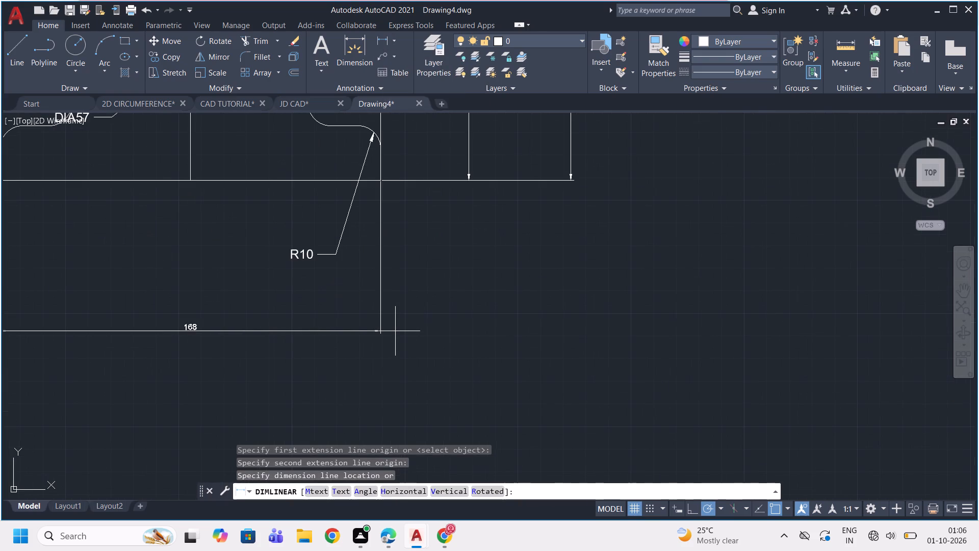
pyautogui.click(396, 331)
# Add a multileader reading R10 to the small fillet where the right column meets the large body arc, with its text outside the bracket.
pyautogui.scroll(-3, 406, 330)
pyautogui.scroll(1, 309, 271)
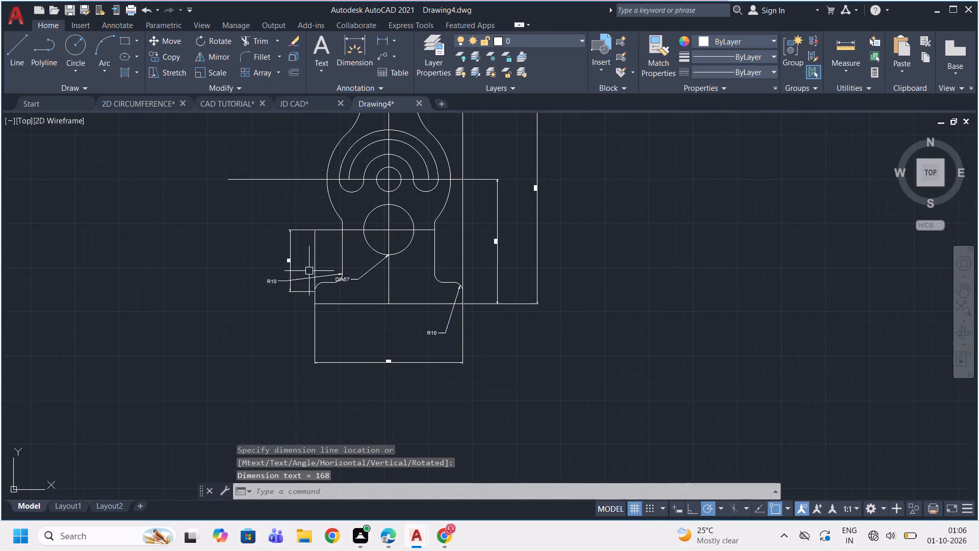
pyautogui.scroll(1, 309, 271)
pyautogui.click(381, 55)
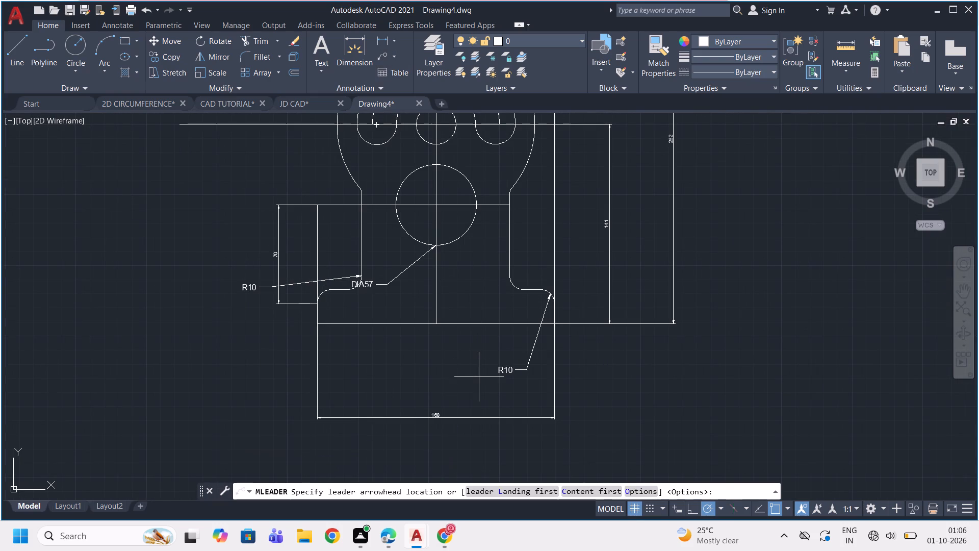
pyautogui.scroll(3, 528, 193)
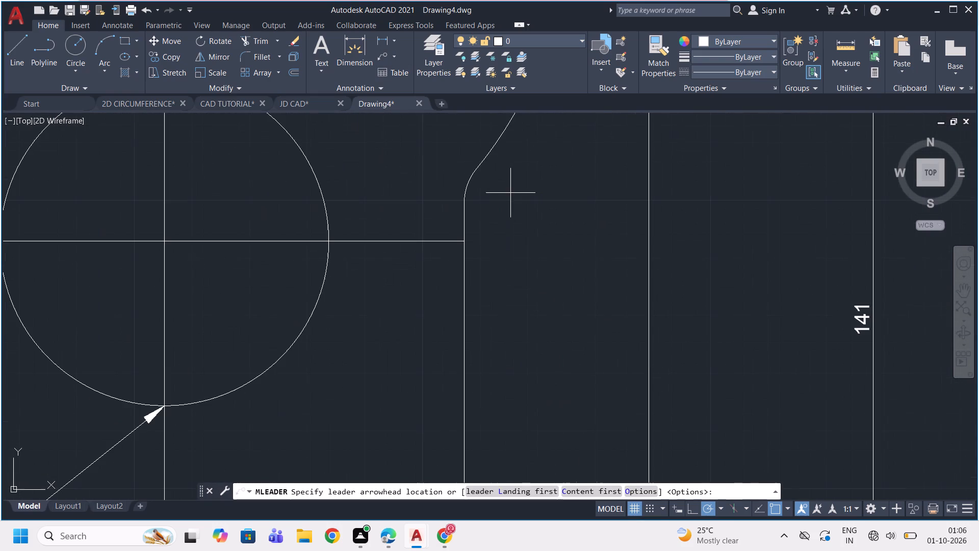
pyautogui.click(470, 184)
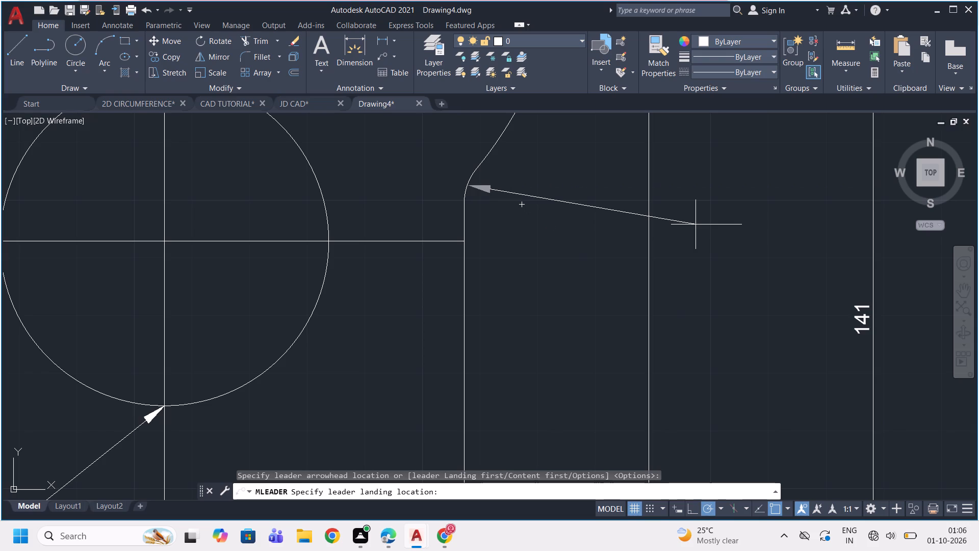
pyautogui.click(695, 224)
pyautogui.write('R10')
pyautogui.click(703, 260)
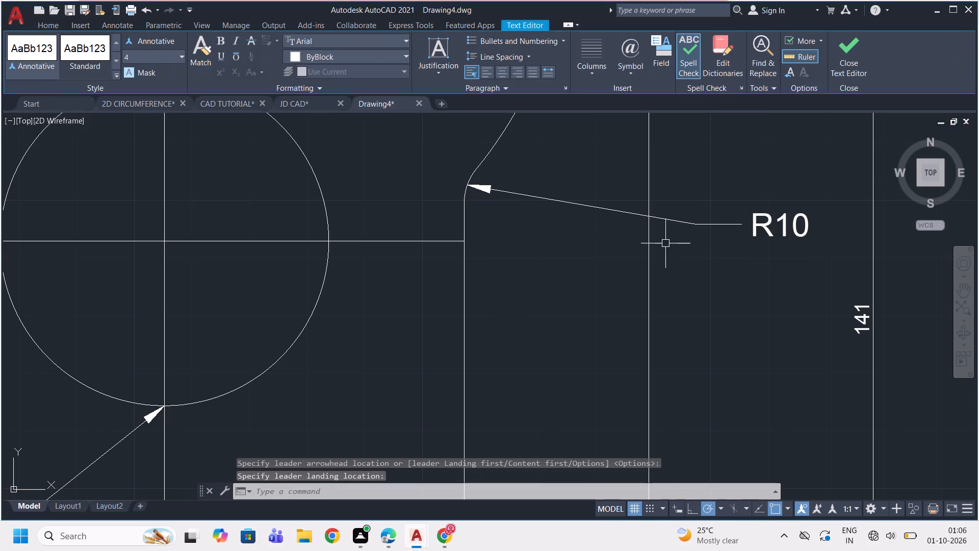
# Add a multileader reading R70 to the left side of the large body arc at the middle centreline, with its text outside the bracket.
pyautogui.click(382, 53)
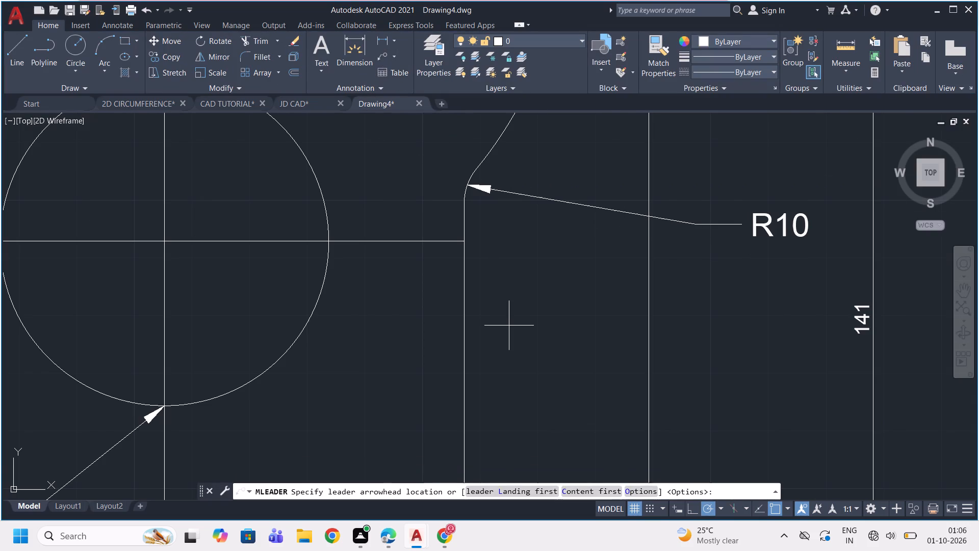
pyautogui.scroll(-3, 509, 325)
pyautogui.scroll(1, 409, 275)
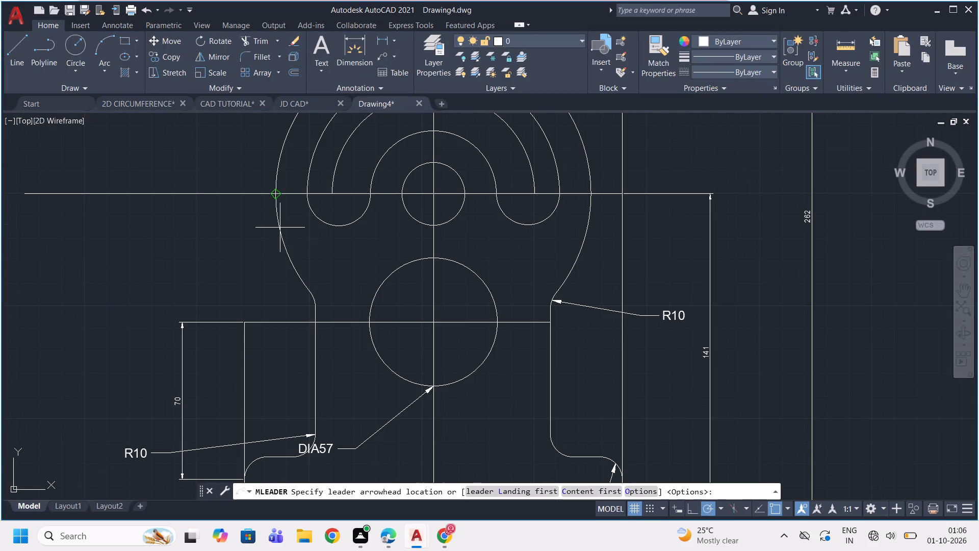
pyautogui.click(280, 228)
pyautogui.click(129, 237)
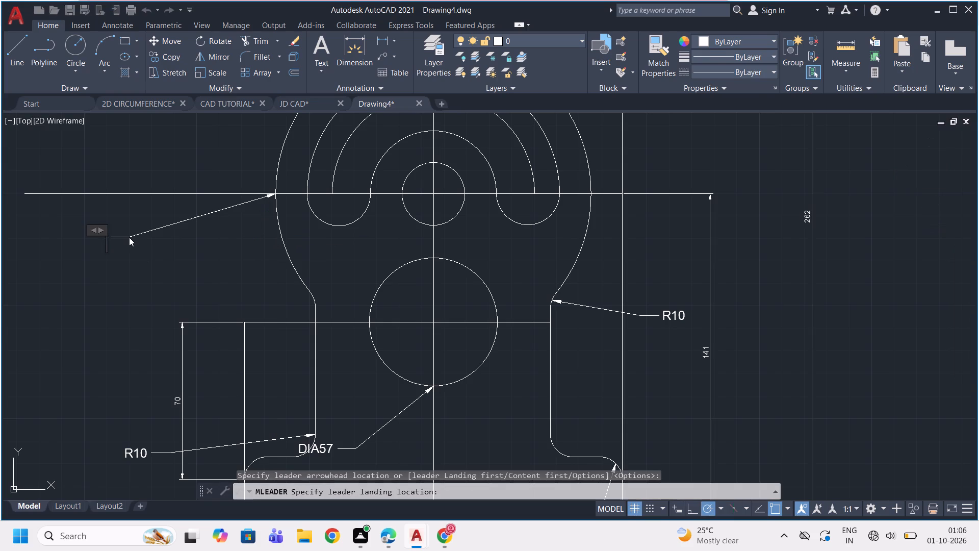
pyautogui.write('R70')
pyautogui.click(129, 237)
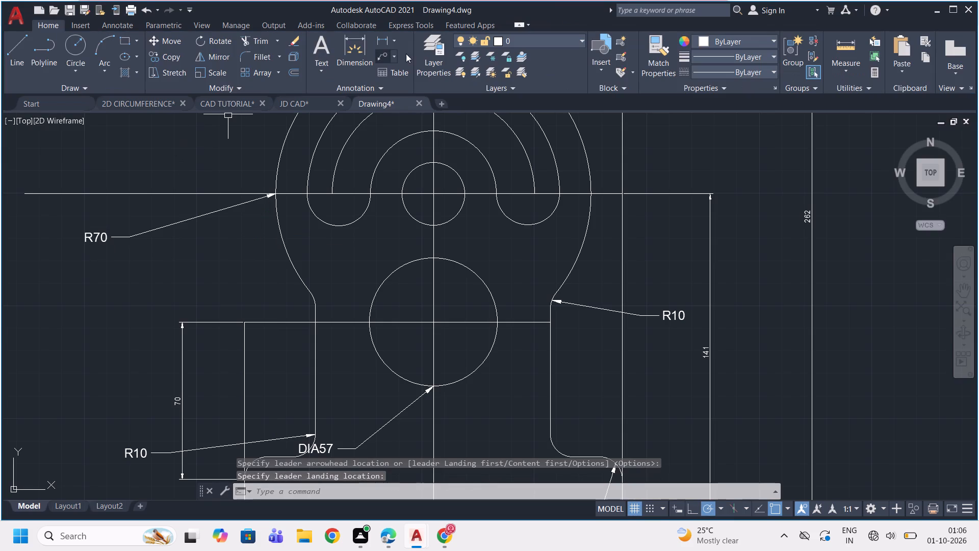
# Add a multileader reading R14 to the bottom of the curved slot's left rounded end, with its text below the R70 label.
pyautogui.click(380, 55)
pyautogui.scroll(-1, 430, 283)
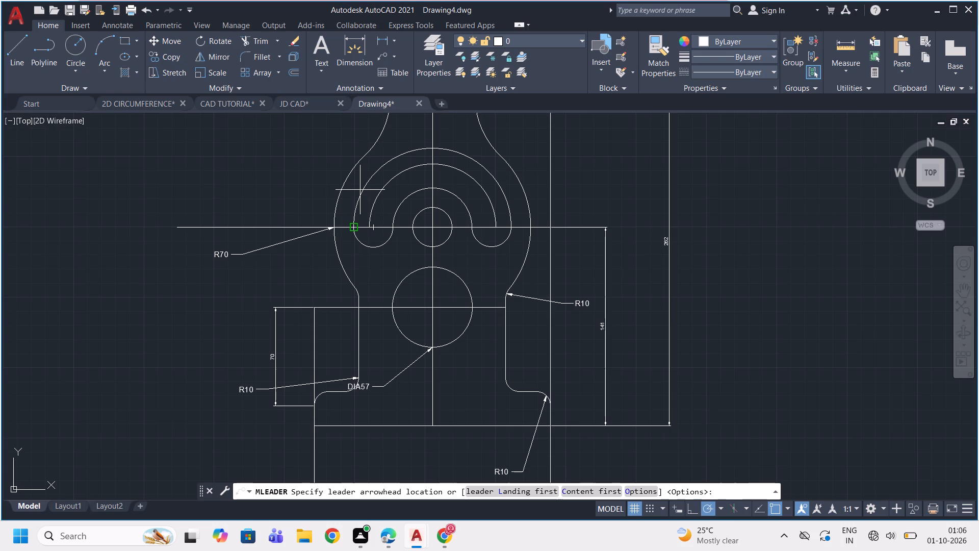
pyautogui.click(367, 244)
pyautogui.click(276, 280)
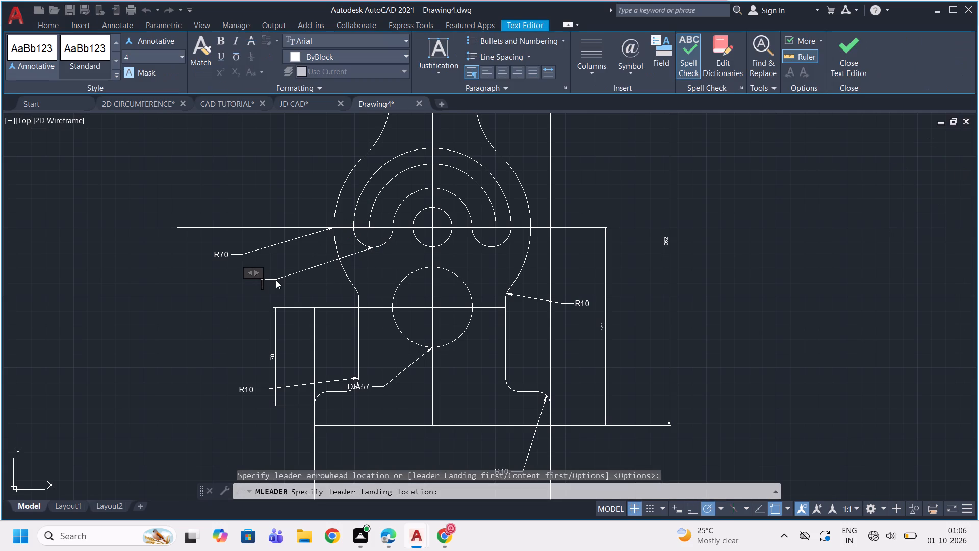
pyautogui.write('R14')
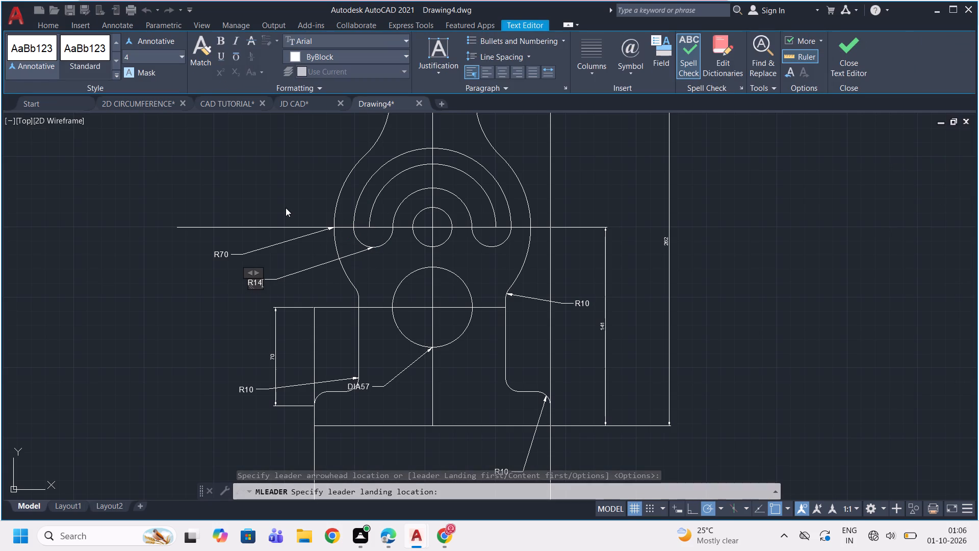
pyautogui.click(258, 235)
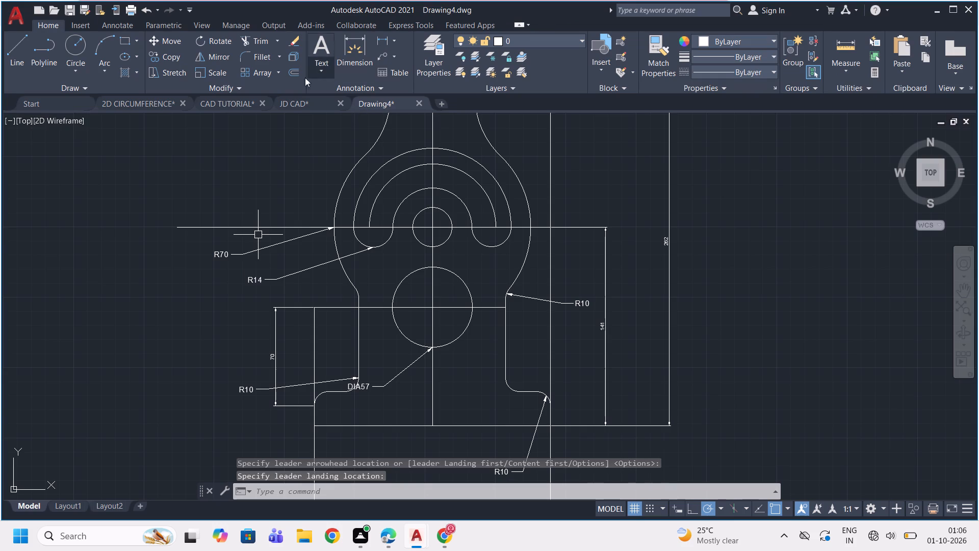
# Add a multileader reading R56 to the left end of the curved slot's outer arc, with its text above the R70 label.
pyautogui.click(378, 53)
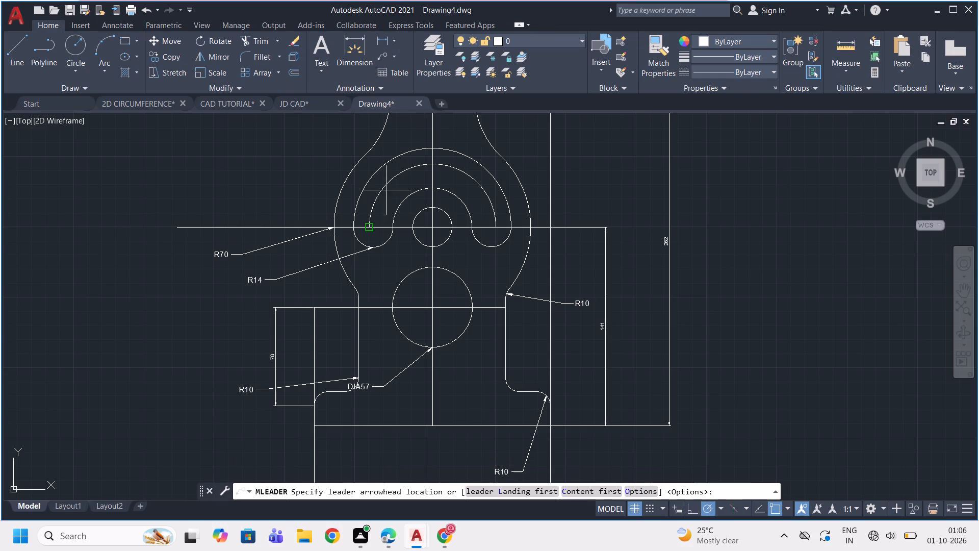
pyautogui.click(374, 180)
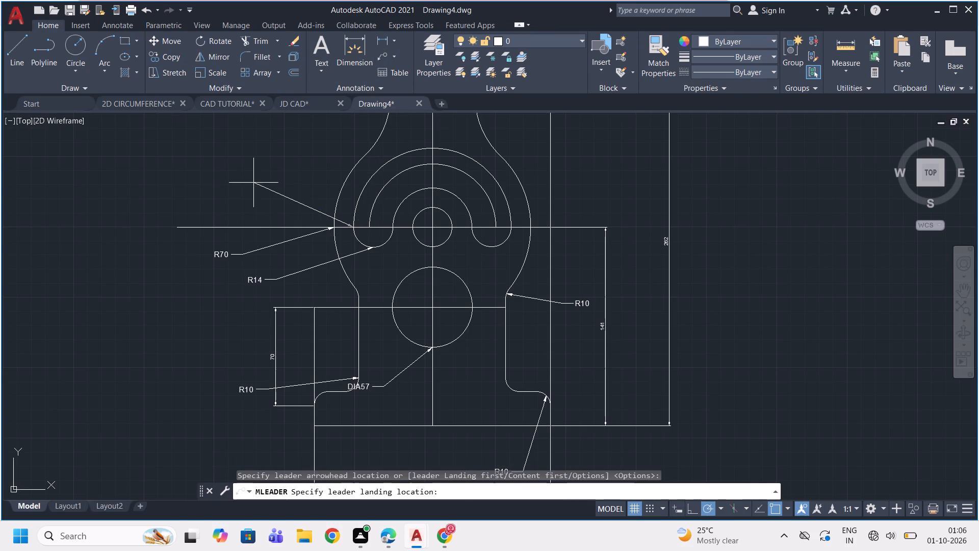
pyautogui.click(253, 183)
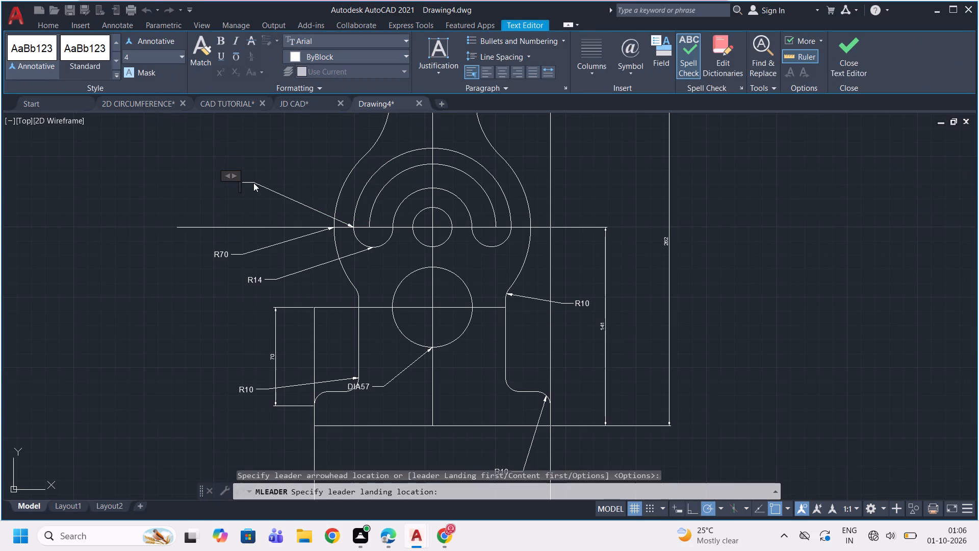
pyautogui.write('R56')
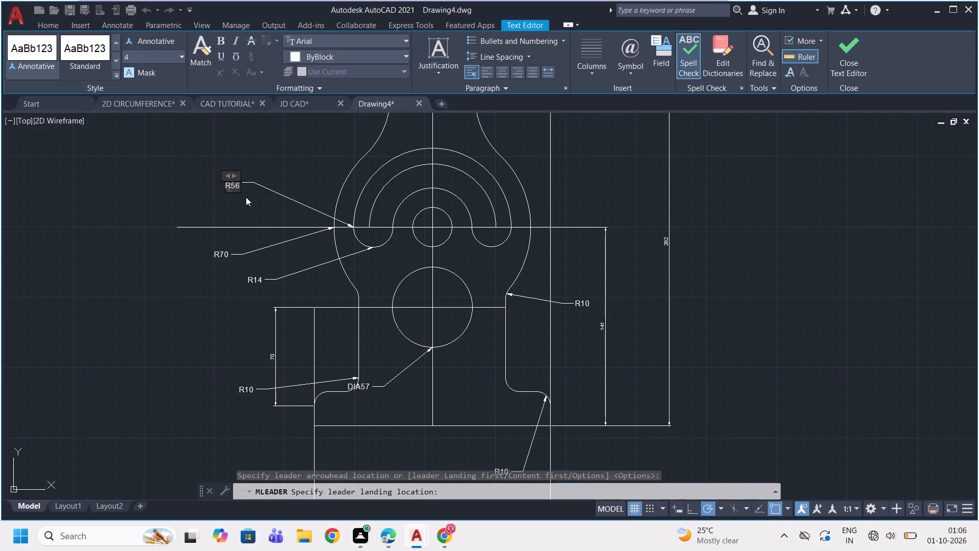
pyautogui.click(230, 180)
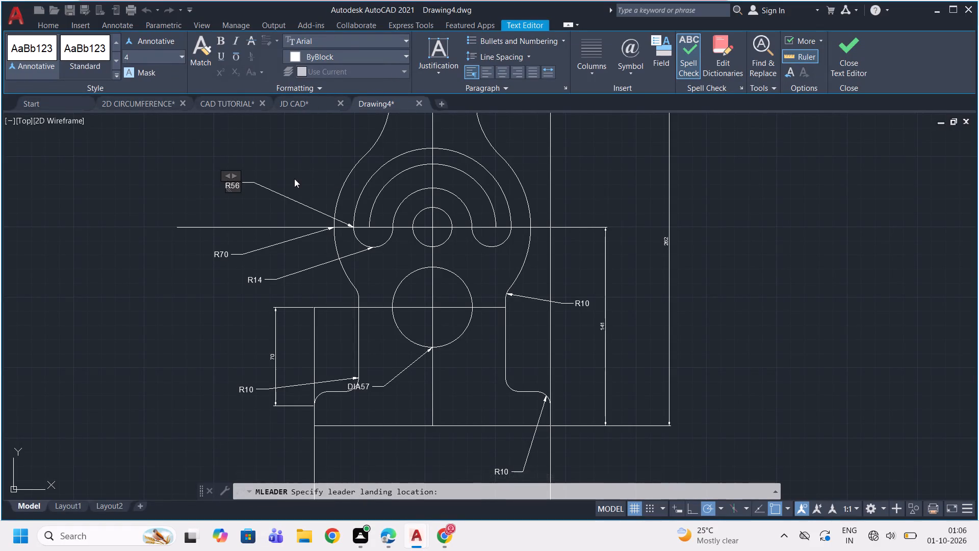
pyautogui.click(294, 178)
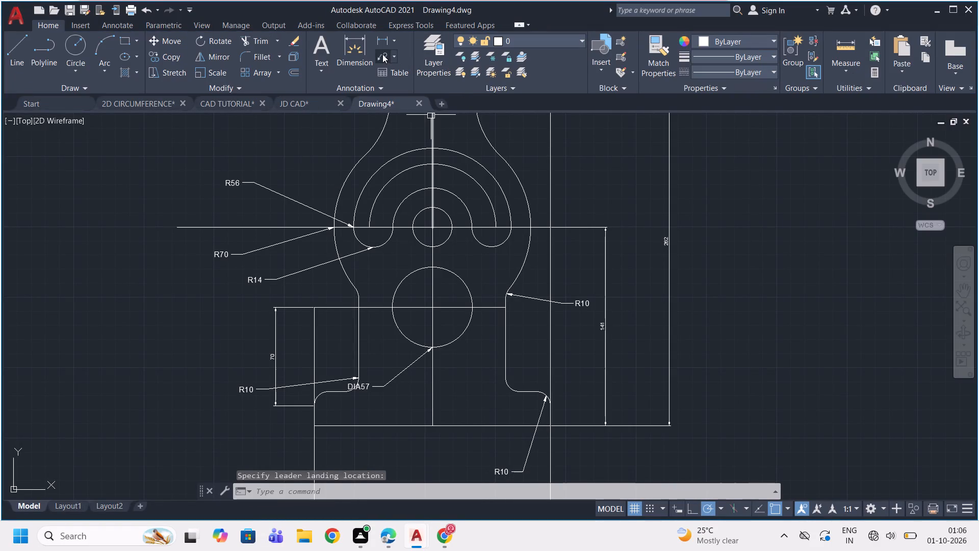
# Add a multileader reading DIA28 to the small circle at the slot's centre, with its text outside the bracket's right side.
pyautogui.click(382, 54)
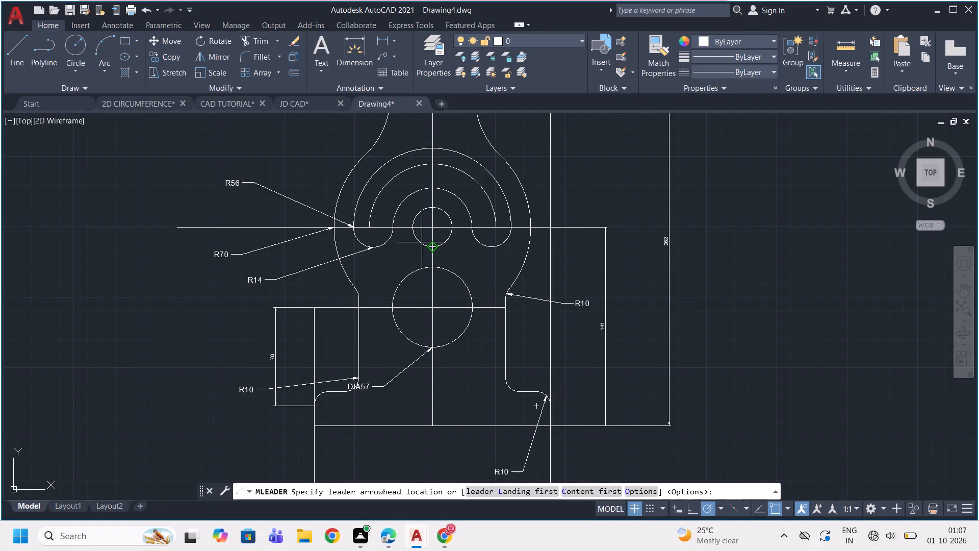
pyautogui.click(450, 220)
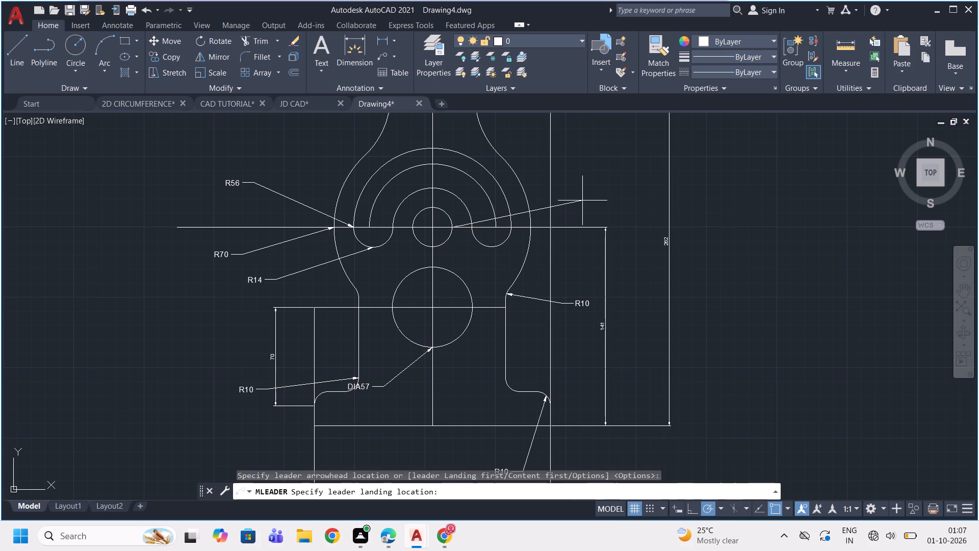
pyautogui.click(585, 198)
pyautogui.write('DIA')
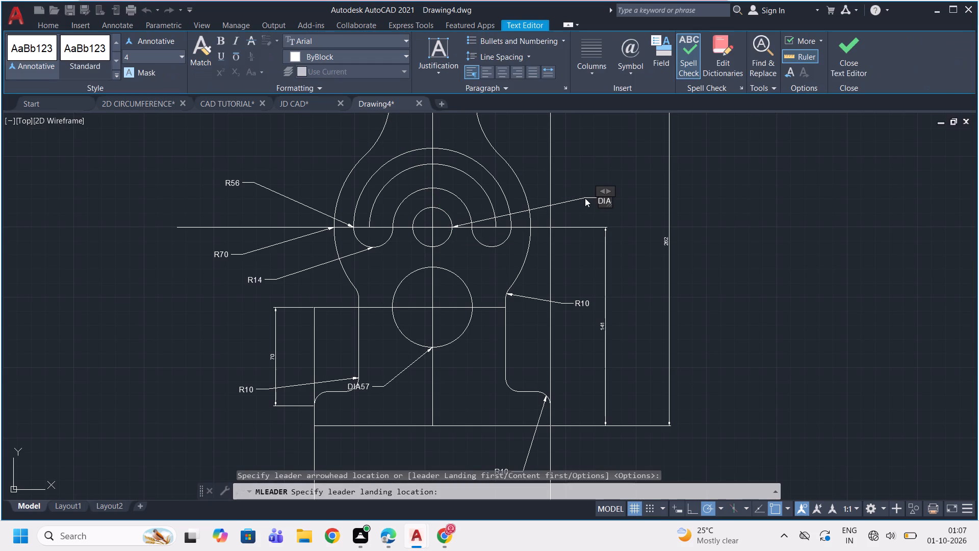
pyautogui.write('28')
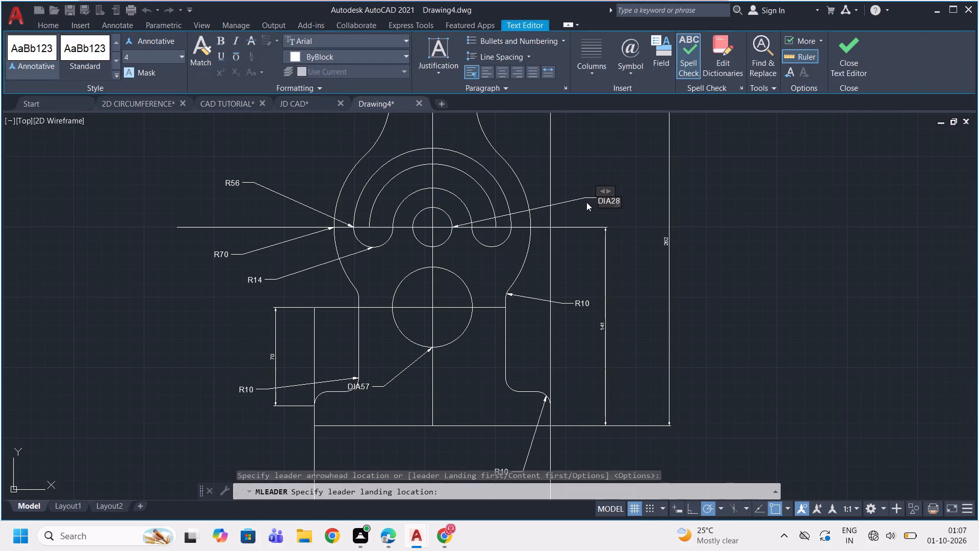
pyautogui.click(586, 202)
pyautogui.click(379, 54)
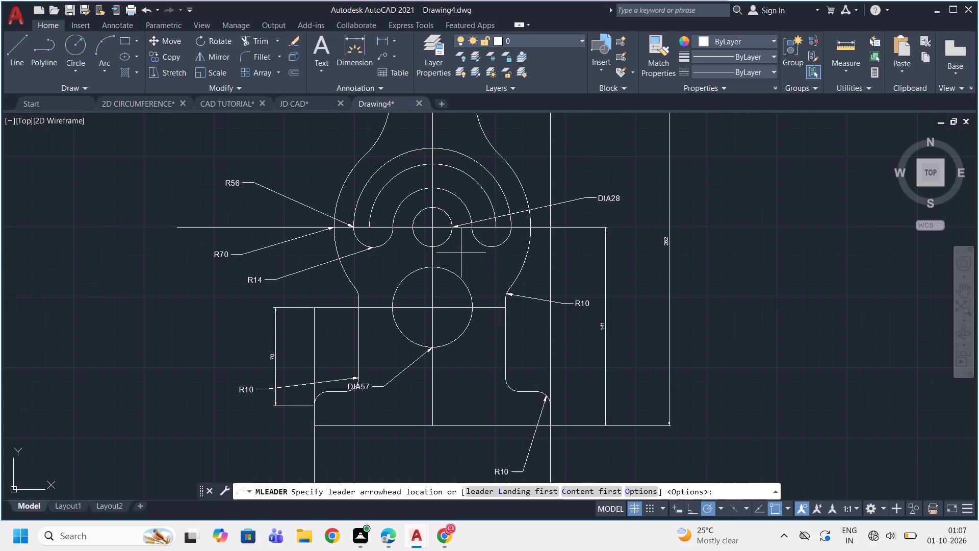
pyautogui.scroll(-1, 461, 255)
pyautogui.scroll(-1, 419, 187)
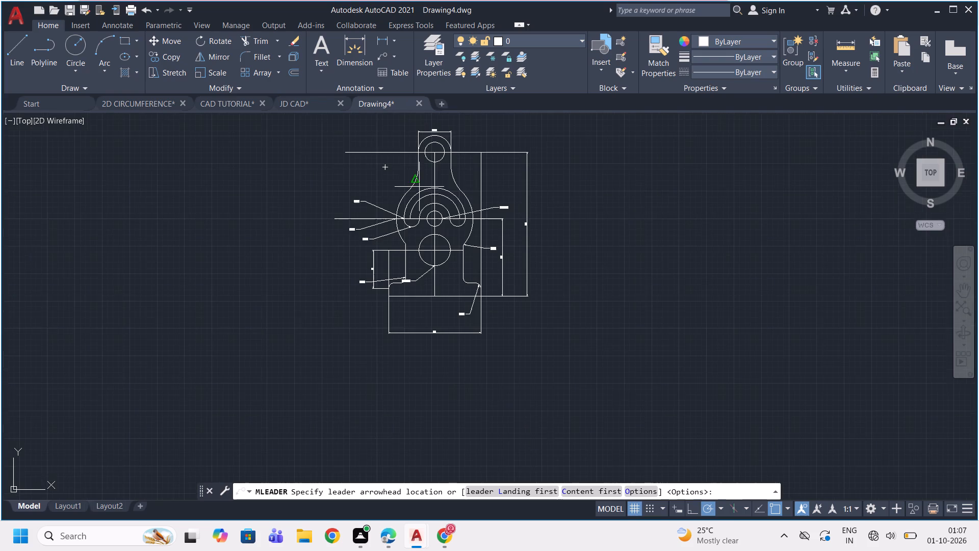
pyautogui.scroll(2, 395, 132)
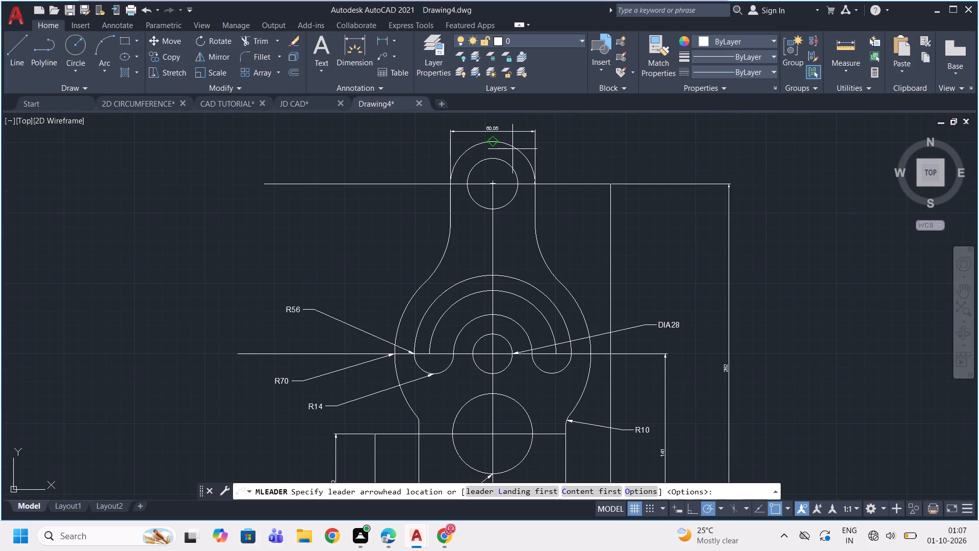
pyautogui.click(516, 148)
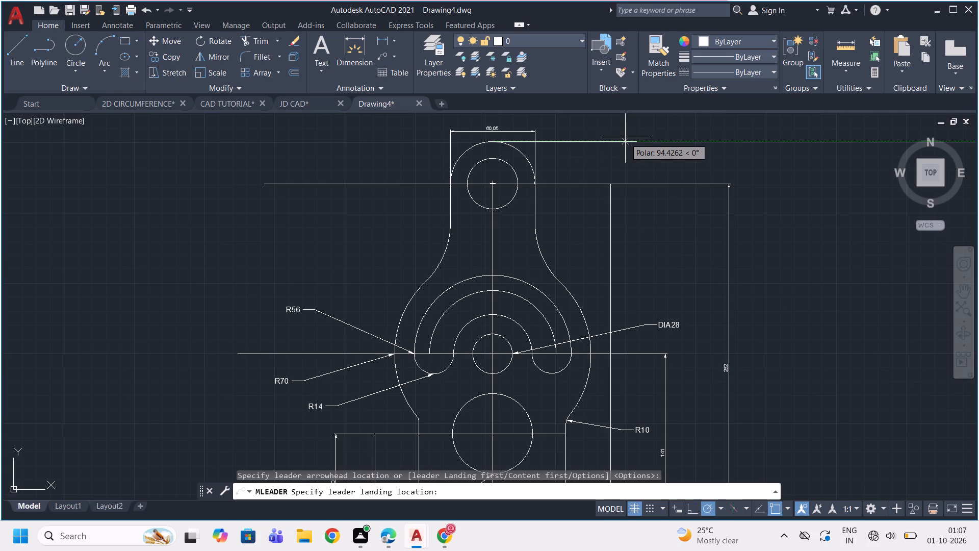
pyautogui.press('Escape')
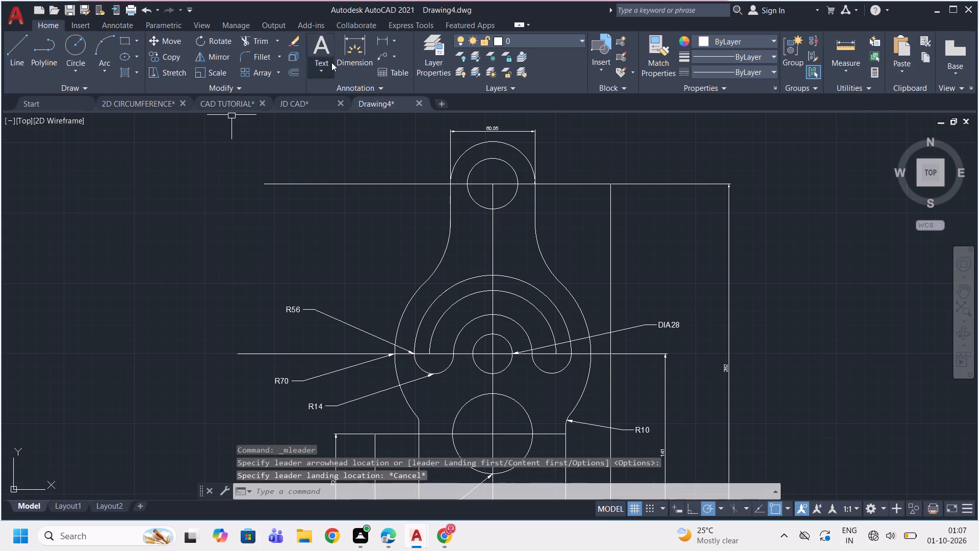
# Add a multileader reading DIA36 to the top of the upper circle, with its text outside the bracket's right side.
pyautogui.click(383, 55)
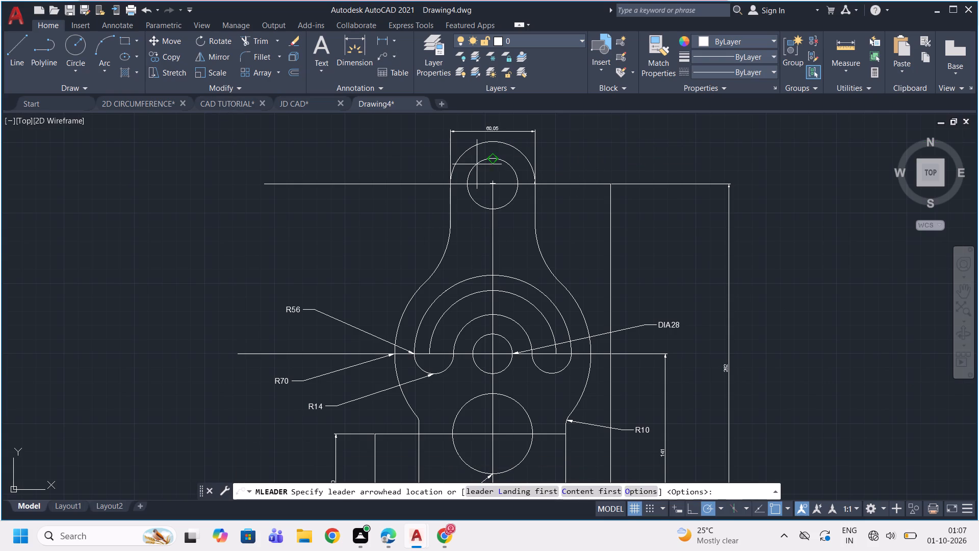
pyautogui.click(477, 164)
pyautogui.click(597, 153)
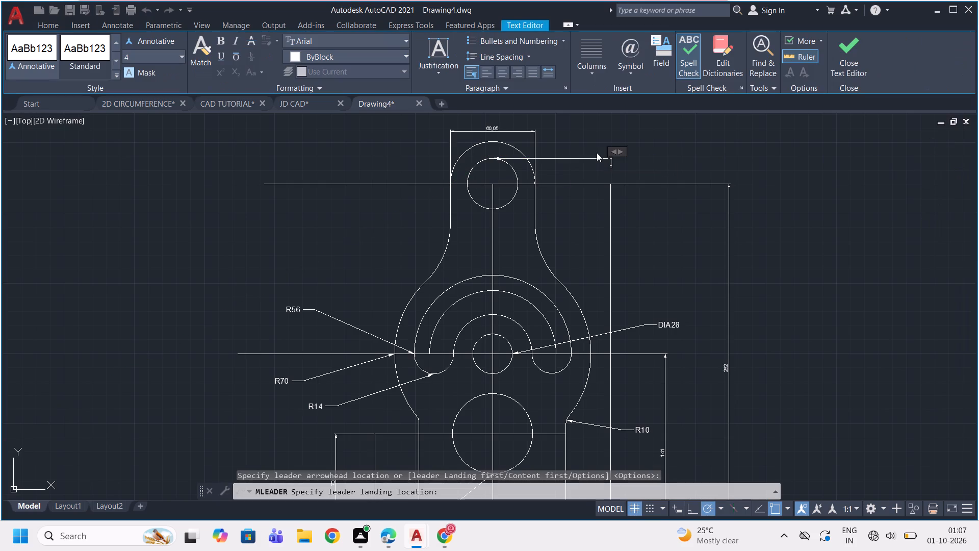
pyautogui.write('DOI')
pyautogui.press('BackSpace')
pyautogui.press('BackSpace')
pyautogui.write('IA36')
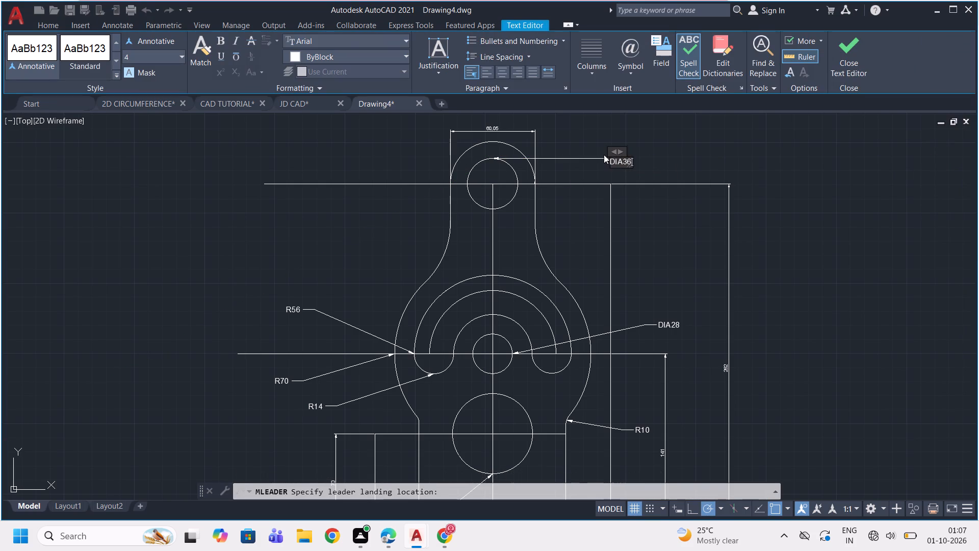
pyautogui.click(604, 155)
# Add a multileader reading R60 to the right concave arc between neck and large body arc, with its text beyond the overall height dimension.
pyautogui.scroll(-1, 557, 230)
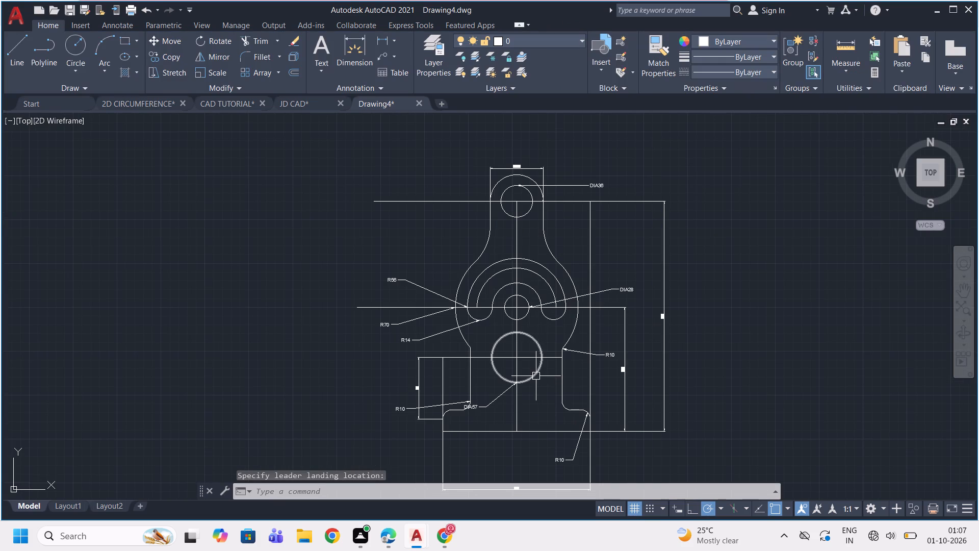
pyautogui.scroll(2, 503, 166)
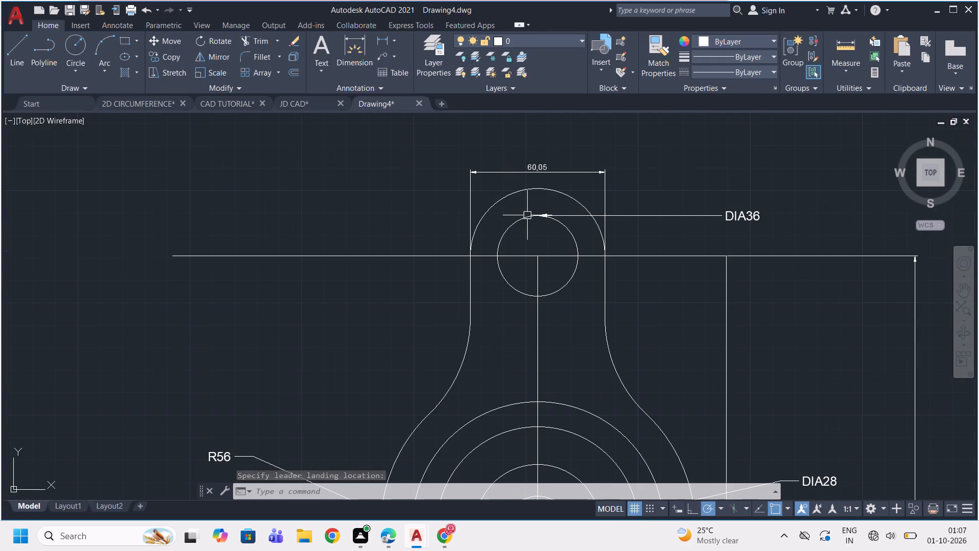
pyautogui.scroll(-4, 535, 243)
pyautogui.scroll(1, 549, 391)
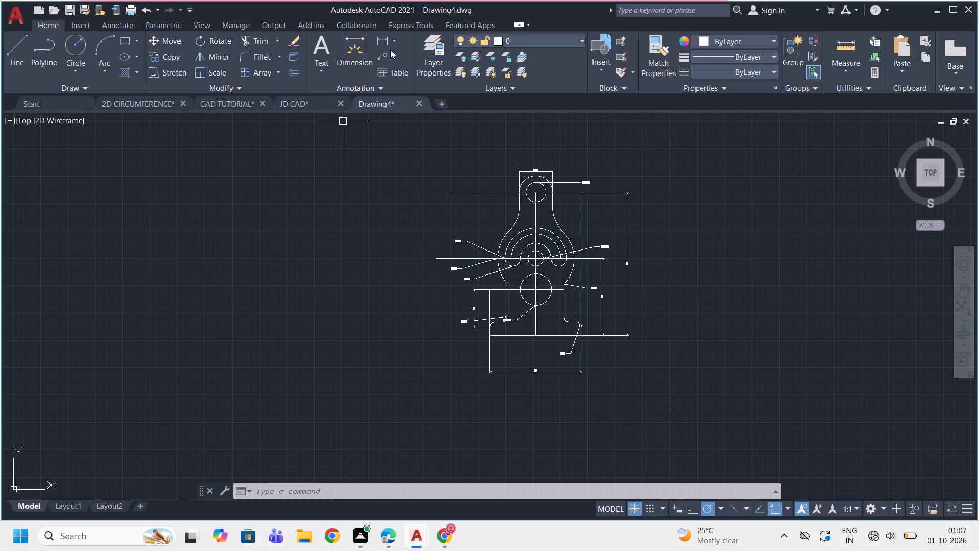
pyautogui.click(378, 54)
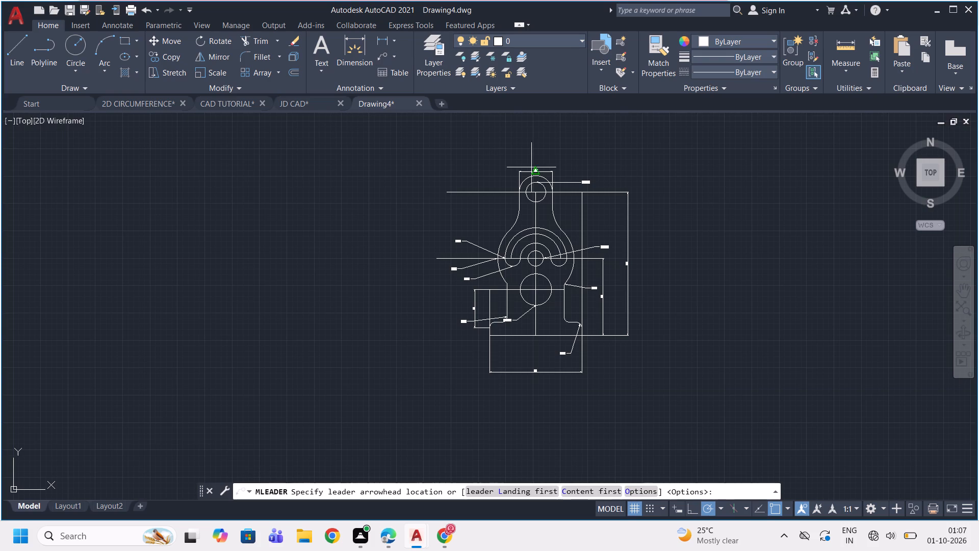
pyautogui.click(556, 223)
pyautogui.click(698, 195)
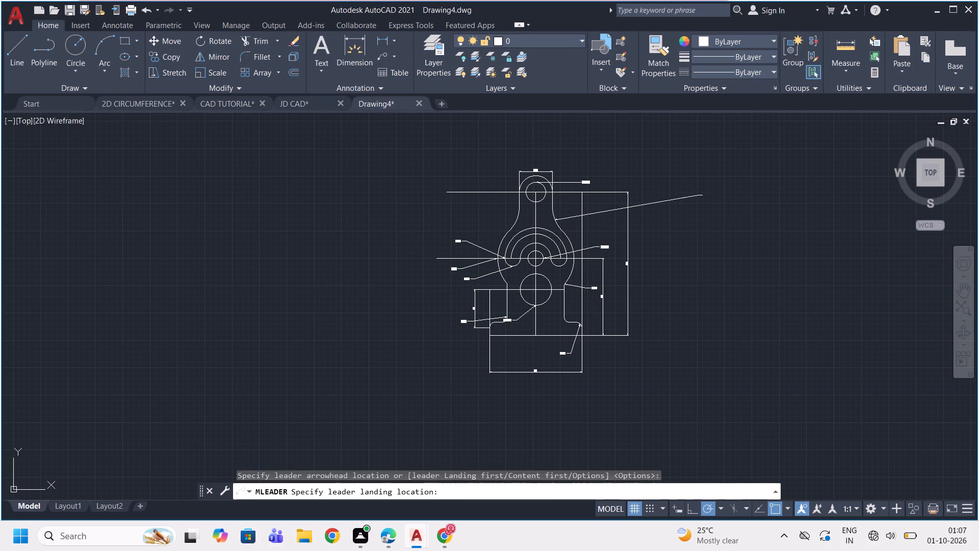
pyautogui.write('R60')
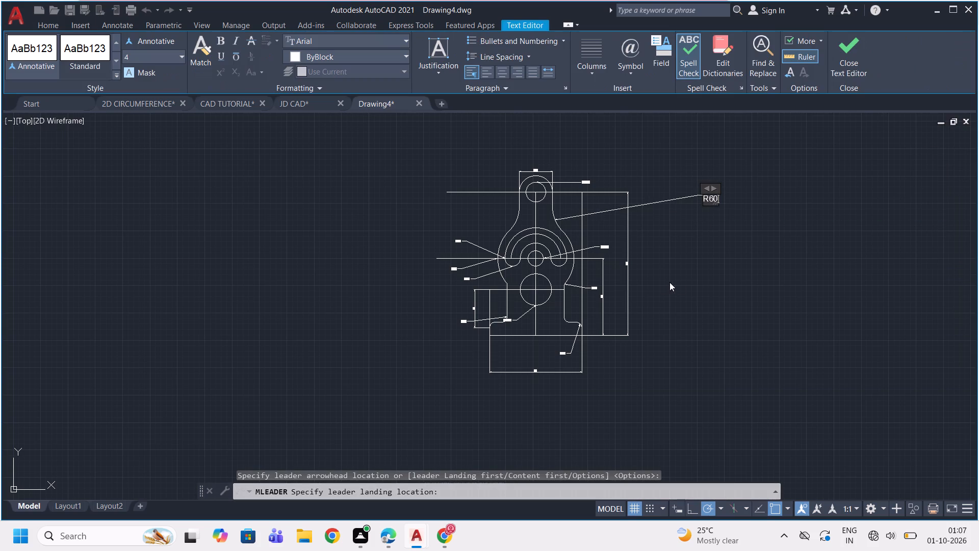
pyautogui.click(679, 285)
# Add a multileader reading (0,0) to the midpoint of the base line, with its text just above the base, right of the centreline.
pyautogui.scroll(-1, 641, 346)
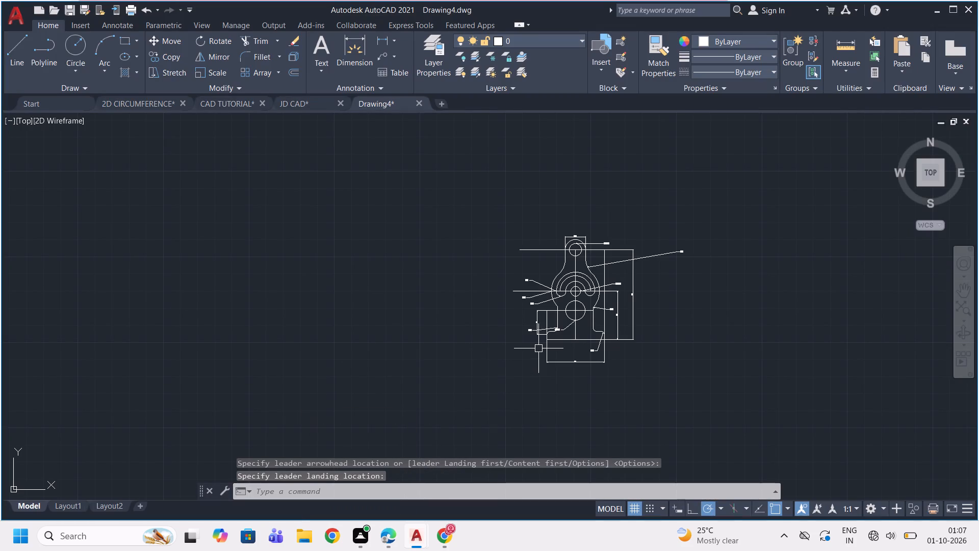
pyautogui.scroll(1, 539, 347)
pyautogui.scroll(-1, 539, 347)
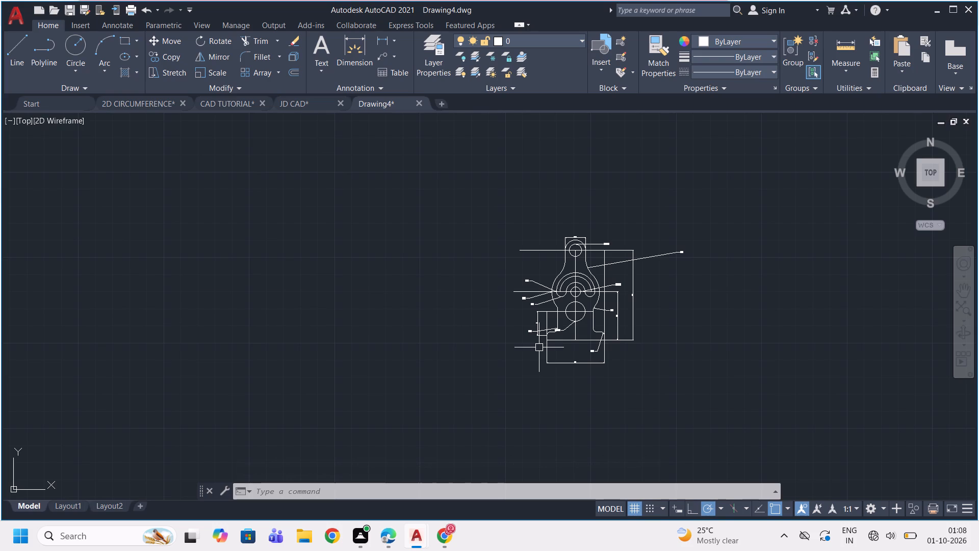
pyautogui.scroll(1, 539, 347)
pyautogui.scroll(-1, 539, 347)
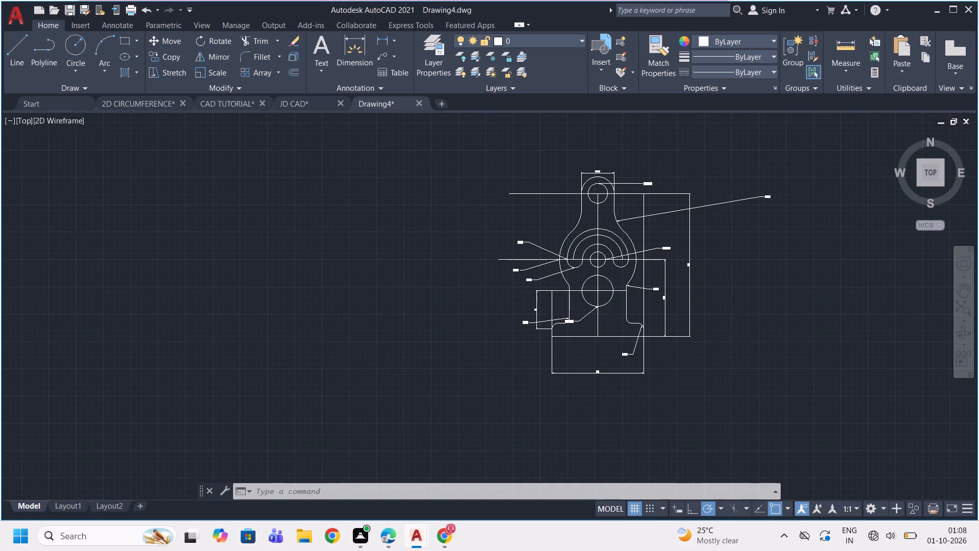
pyautogui.scroll(2, 581, 357)
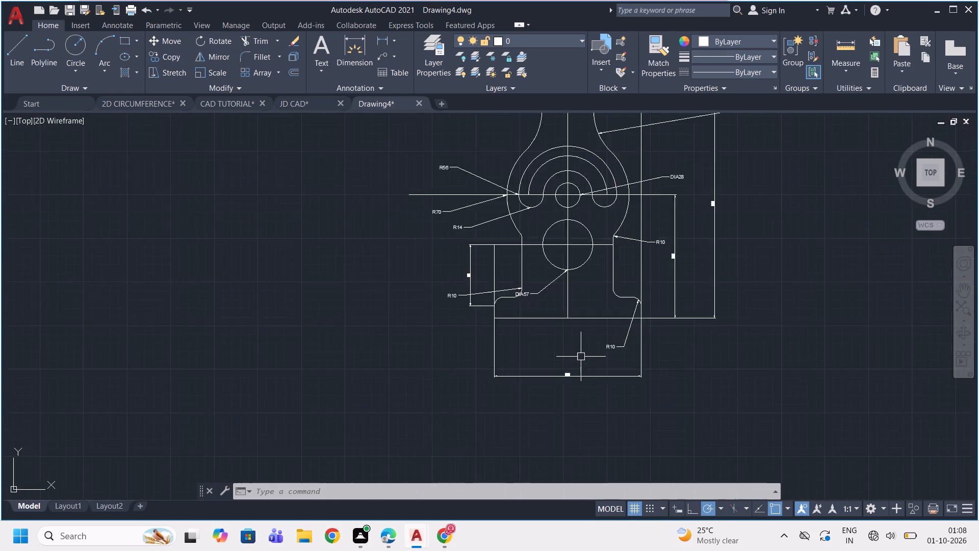
pyautogui.scroll(1, 581, 357)
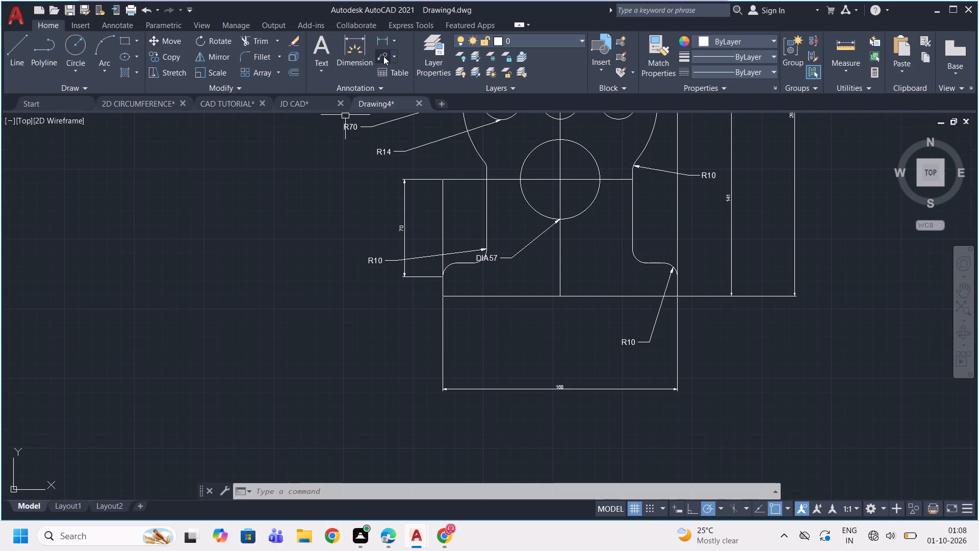
pyautogui.click(383, 53)
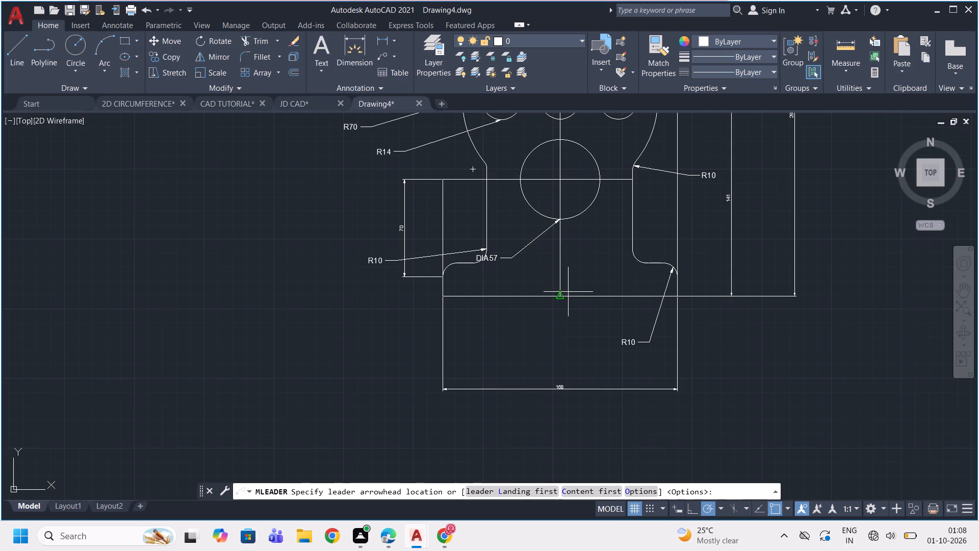
pyautogui.click(559, 295)
pyautogui.click(575, 279)
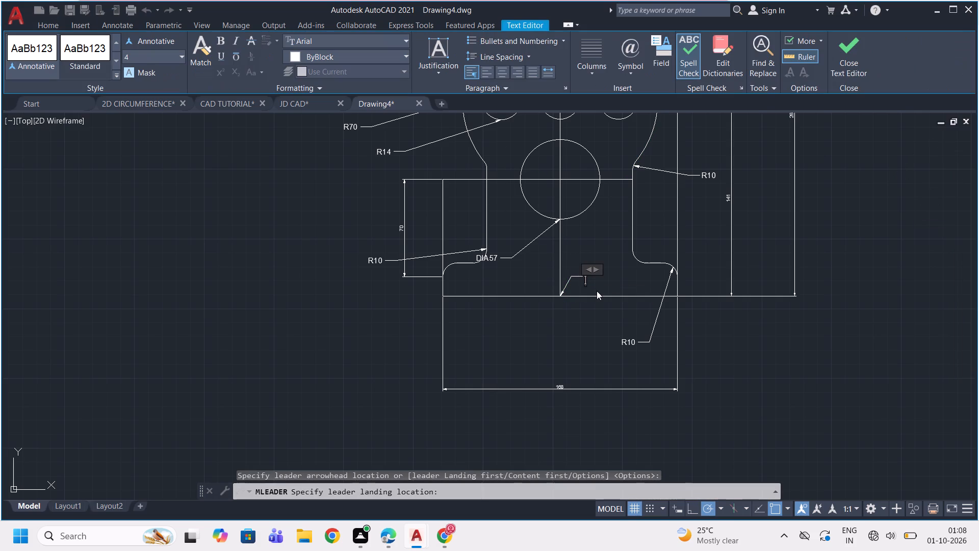
pyautogui.press('9')
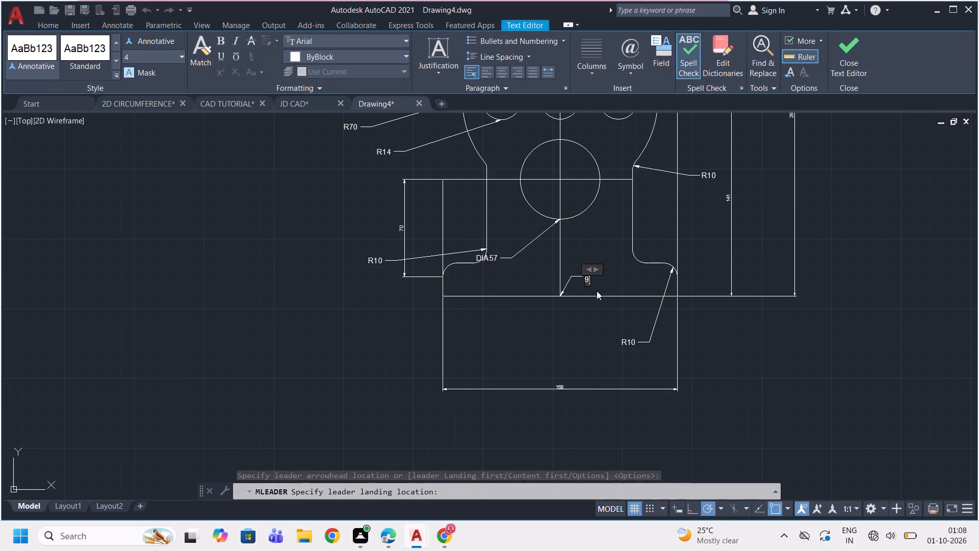
pyautogui.press('BackSpace')
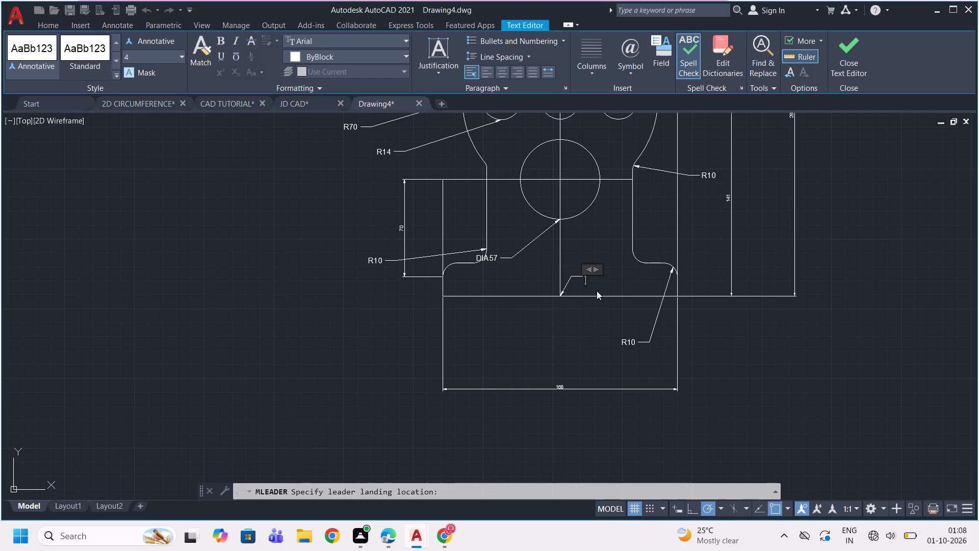
pyautogui.hotkey('shift', '(')
pyautogui.write('0,0')
pyautogui.hotkey('shift', ')')
pyautogui.click(590, 305)
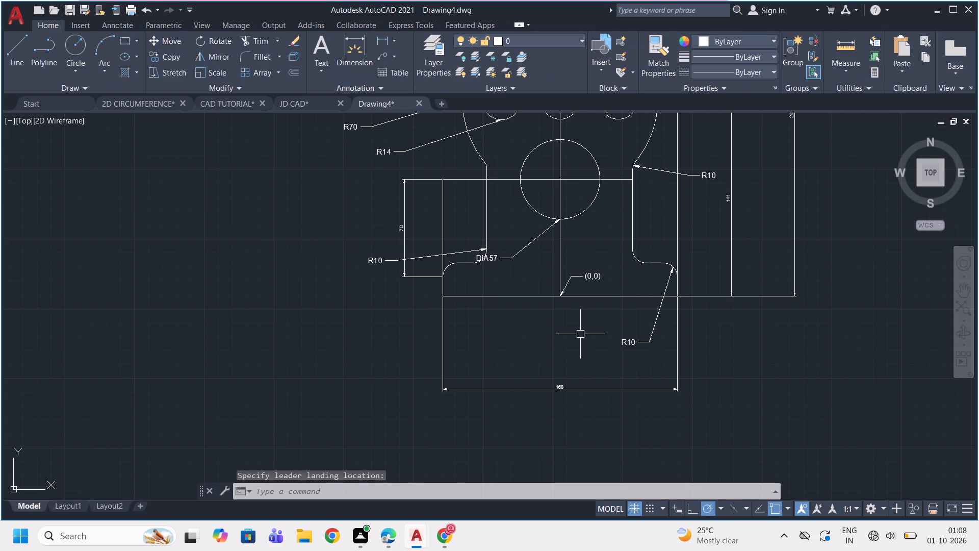
# Save the drawing in the Documents folder under the file name 2D DRAFTING.
pyautogui.scroll(-1, 580, 334)
pyautogui.scroll(1, 486, 278)
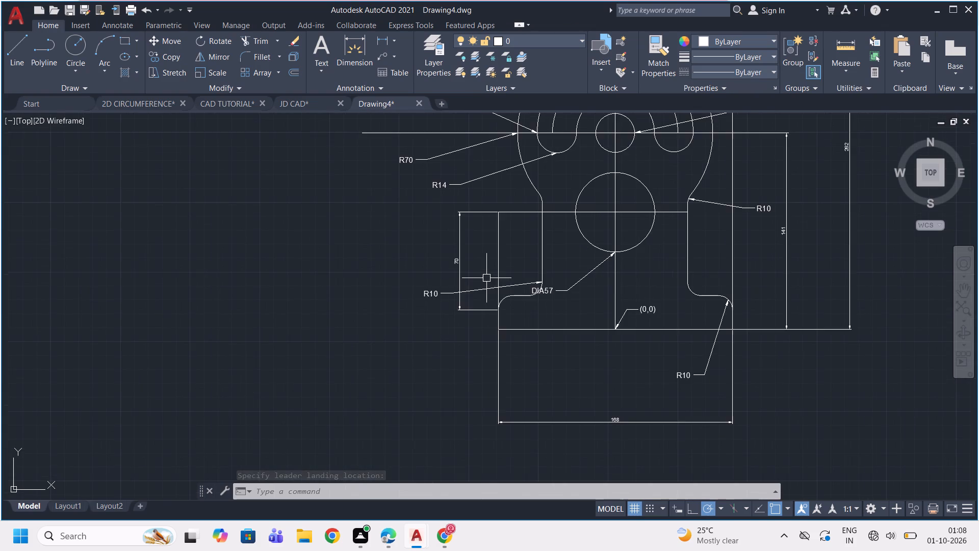
pyautogui.scroll(-2, 486, 278)
pyautogui.scroll(2, 470, 218)
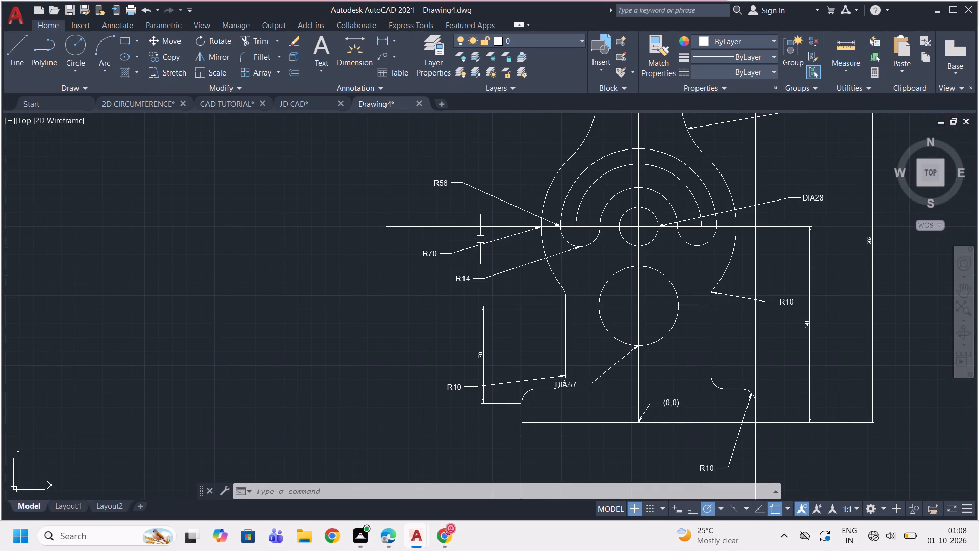
pyautogui.hotkey('ctrl', 's')
pyautogui.scroll(-1, 480, 240)
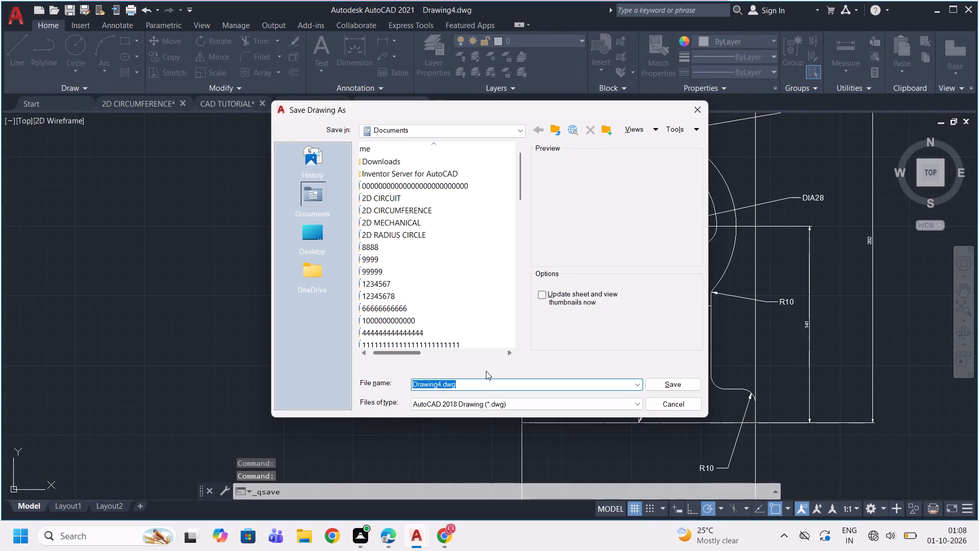
pyautogui.click(463, 385)
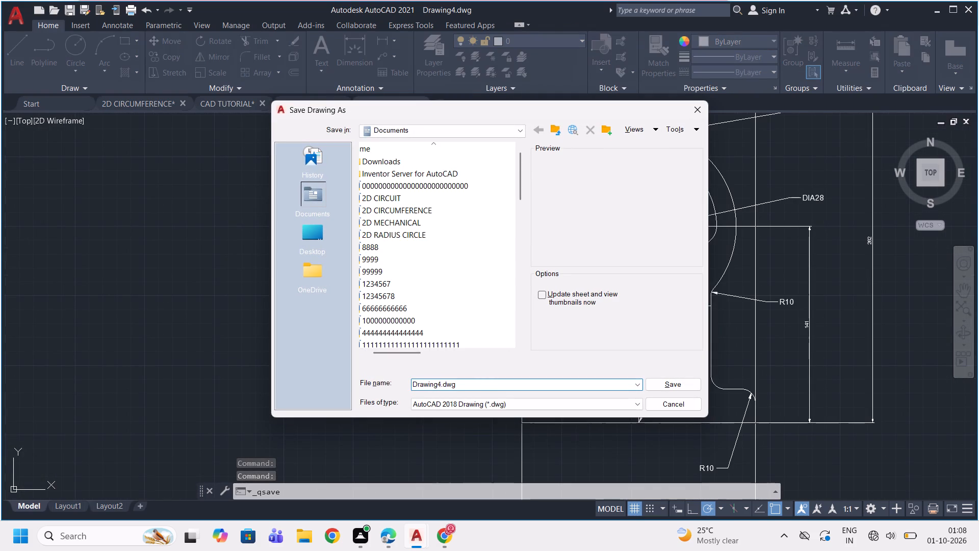
pyautogui.press('BackSpace')
pyautogui.press('BackSpace')
pyautogui.press('BackSpace')
pyautogui.press('BackSpace')
pyautogui.press('BackSpace')
pyautogui.press('BackSpace')
pyautogui.press('BackSpace')
pyautogui.press('BackSpace')
pyautogui.press('BackSpace')
pyautogui.press('BackSpace')
pyautogui.press('BackSpace')
pyautogui.press('BackSpace')
pyautogui.press('BackSpace')
pyautogui.press('BackSpace')
pyautogui.press('BackSpace')
pyautogui.press('BackSpace')
pyautogui.press('BackSpace')
pyautogui.press('BackSpace')
pyautogui.press('BackSpace')
pyautogui.press('BackSpace')
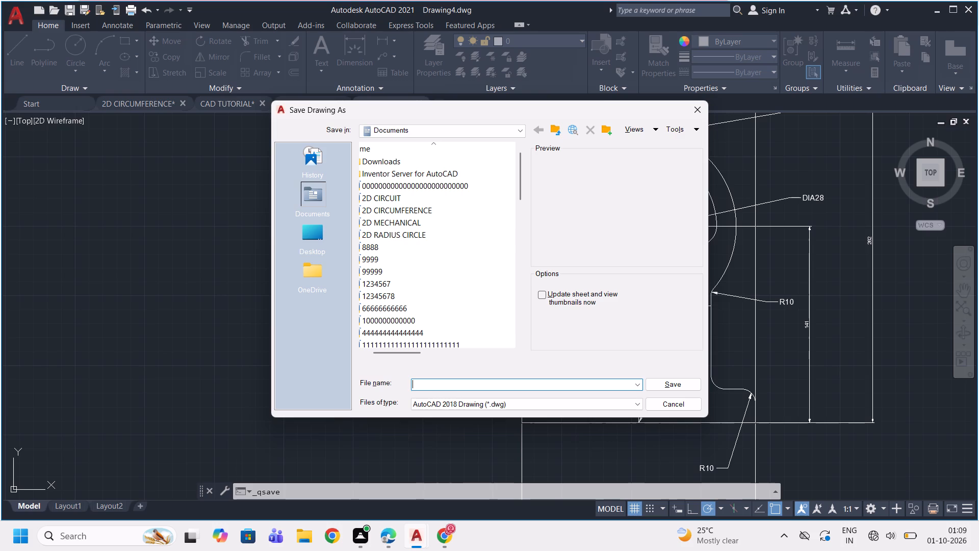
pyautogui.write('ME')
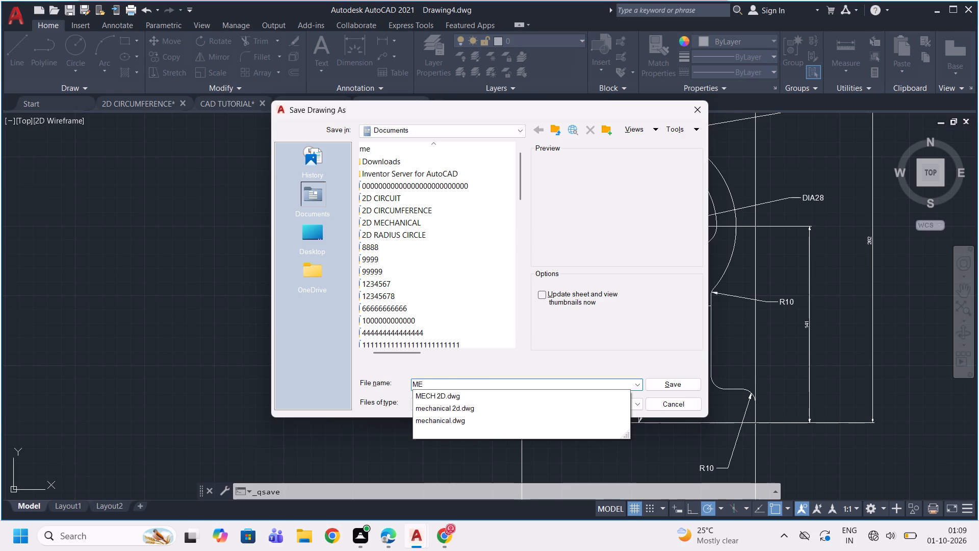
pyautogui.press('BackSpace')
pyautogui.press('BackSpace')
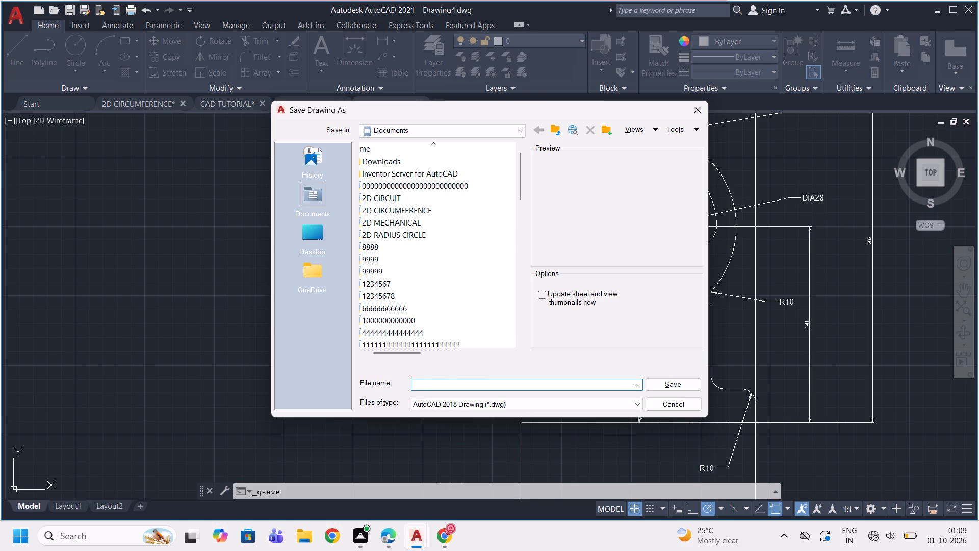
pyautogui.write('AUTO CAD')
pyautogui.press('space')
pyautogui.press('BackSpace')
pyautogui.press('BackSpace')
pyautogui.press('BackSpace')
pyautogui.press('BackSpace')
pyautogui.press('BackSpace')
pyautogui.press('BackSpace')
pyautogui.press('BackSpace')
pyautogui.press('BackSpace')
pyautogui.press('BackSpace')
pyautogui.press('BackSpace')
pyautogui.press('BackSpace')
pyautogui.press('BackSpace')
pyautogui.press('BackSpace')
pyautogui.press('BackSpace')
pyautogui.press('BackSpace')
pyautogui.press('BackSpace')
pyautogui.press('BackSpace')
pyautogui.press('BackSpace')
pyautogui.press('BackSpace')
pyautogui.press('BackSpace')
pyautogui.press('2')
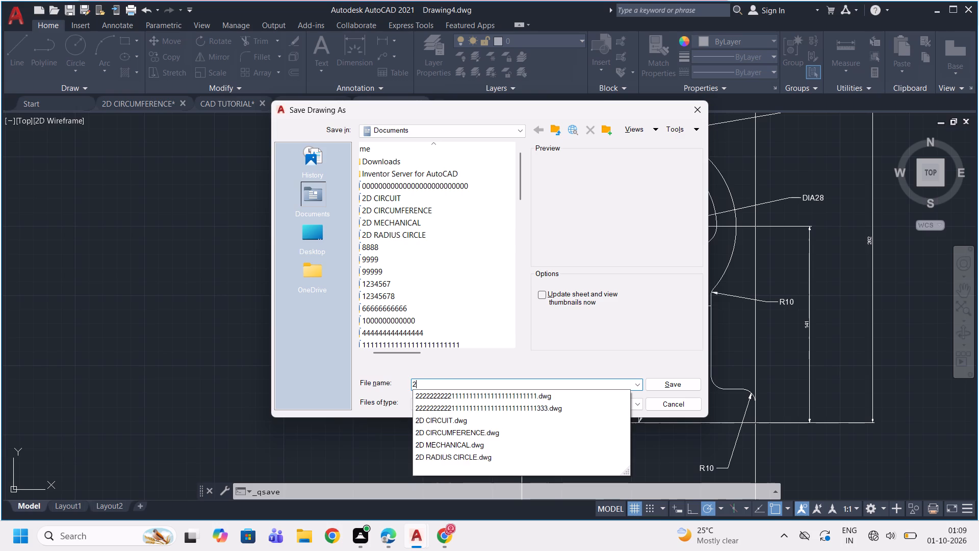
pyautogui.write('D')
pyautogui.press('space')
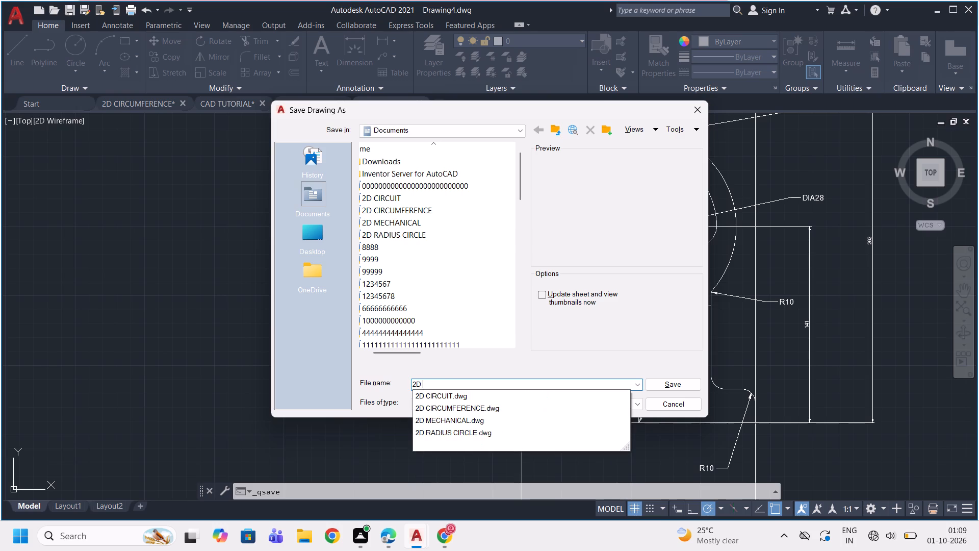
pyautogui.write('DRA')
pyautogui.write('FTING')
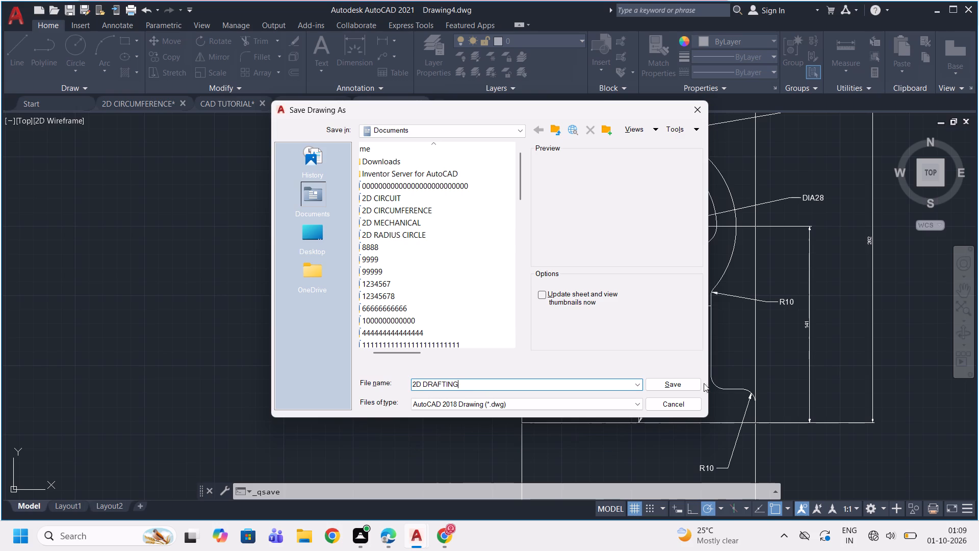
pyautogui.click(686, 382)
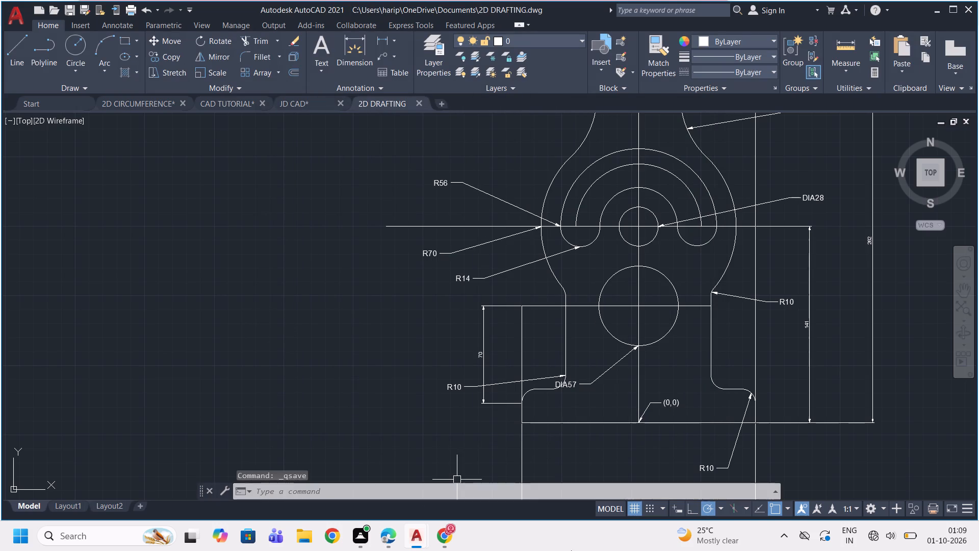